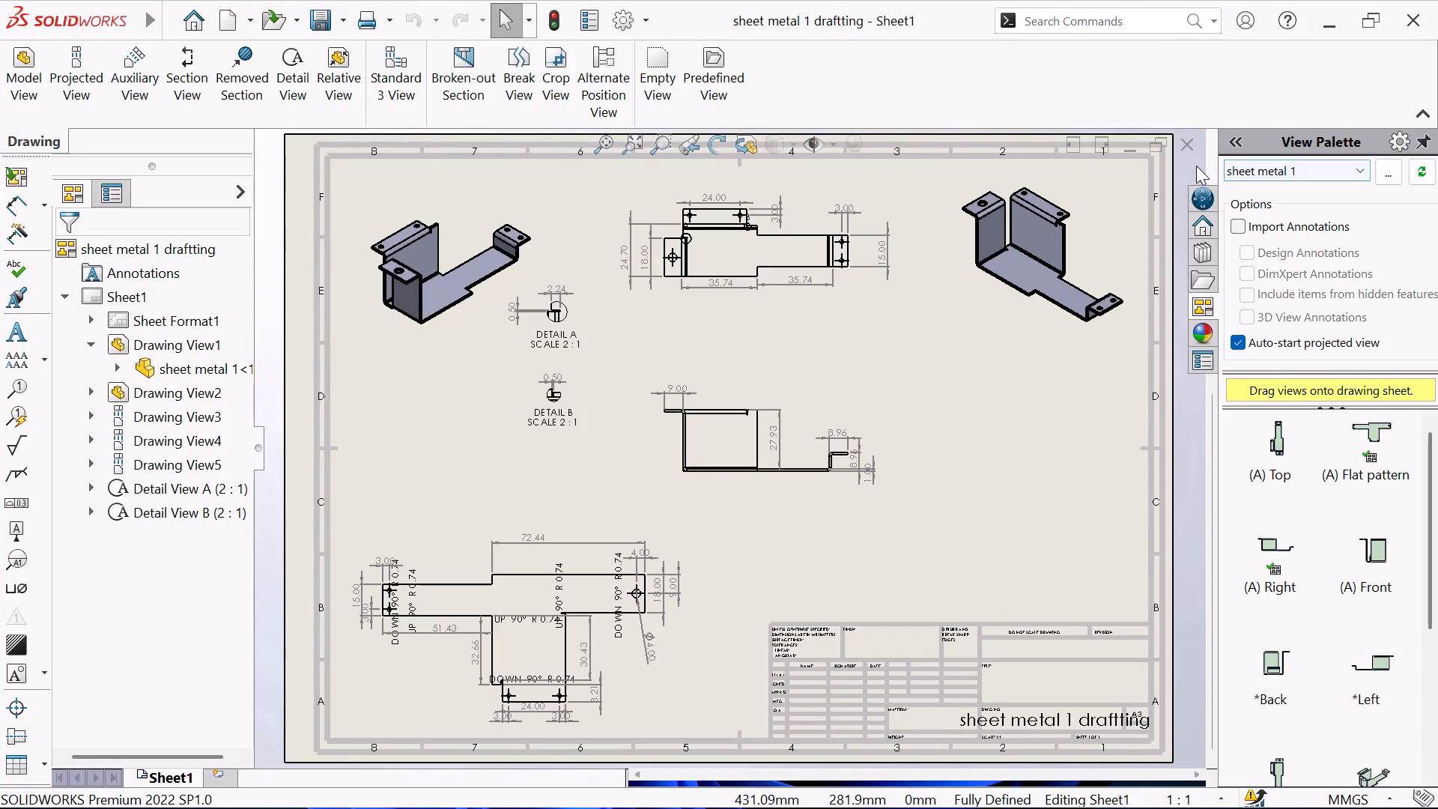
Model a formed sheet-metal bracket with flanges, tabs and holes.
Close the open sheet metal drawing and its sheet metal part.
{"action": "left_click", "coordinate": [1196, 145]}
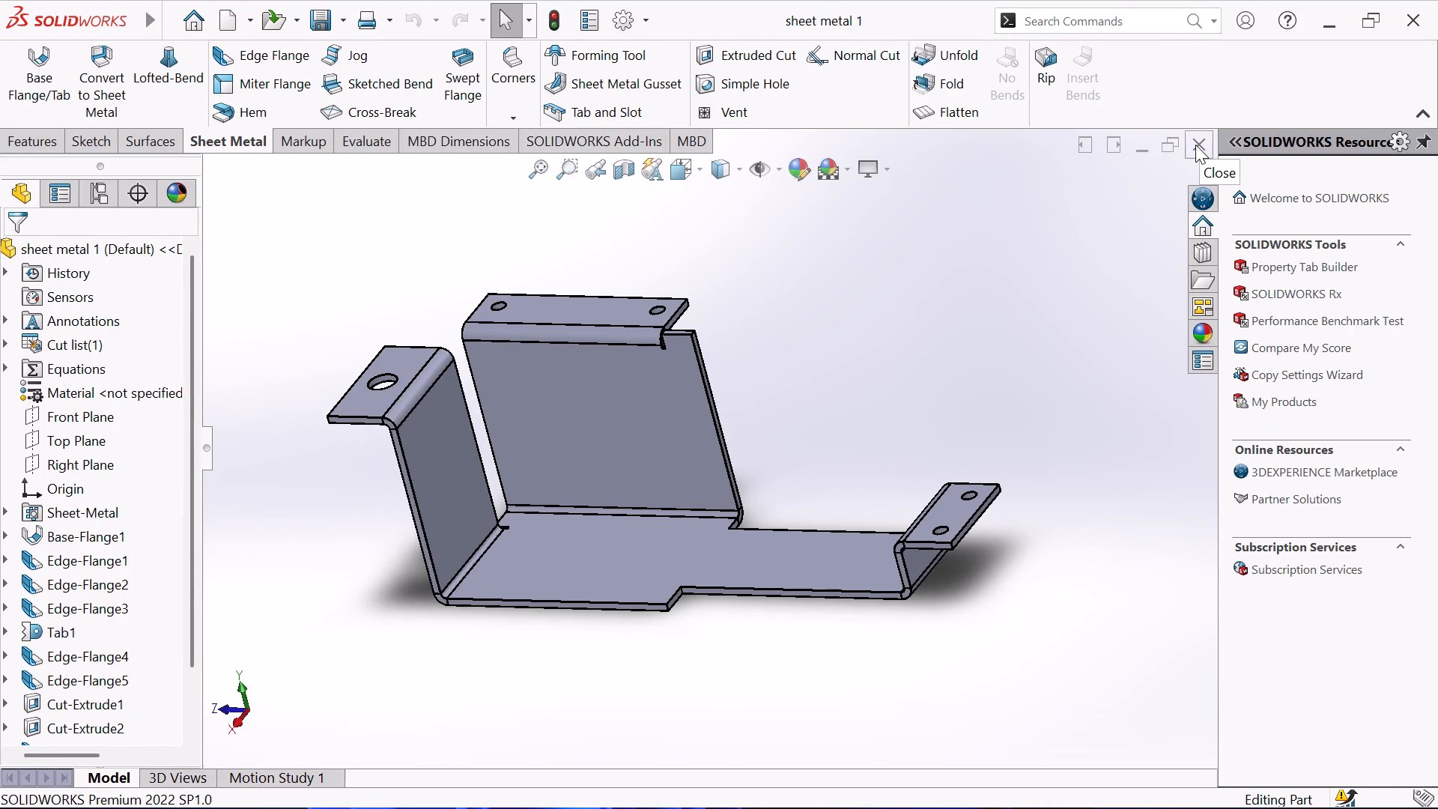
{"action": "left_click", "coordinate": [1195, 145]}
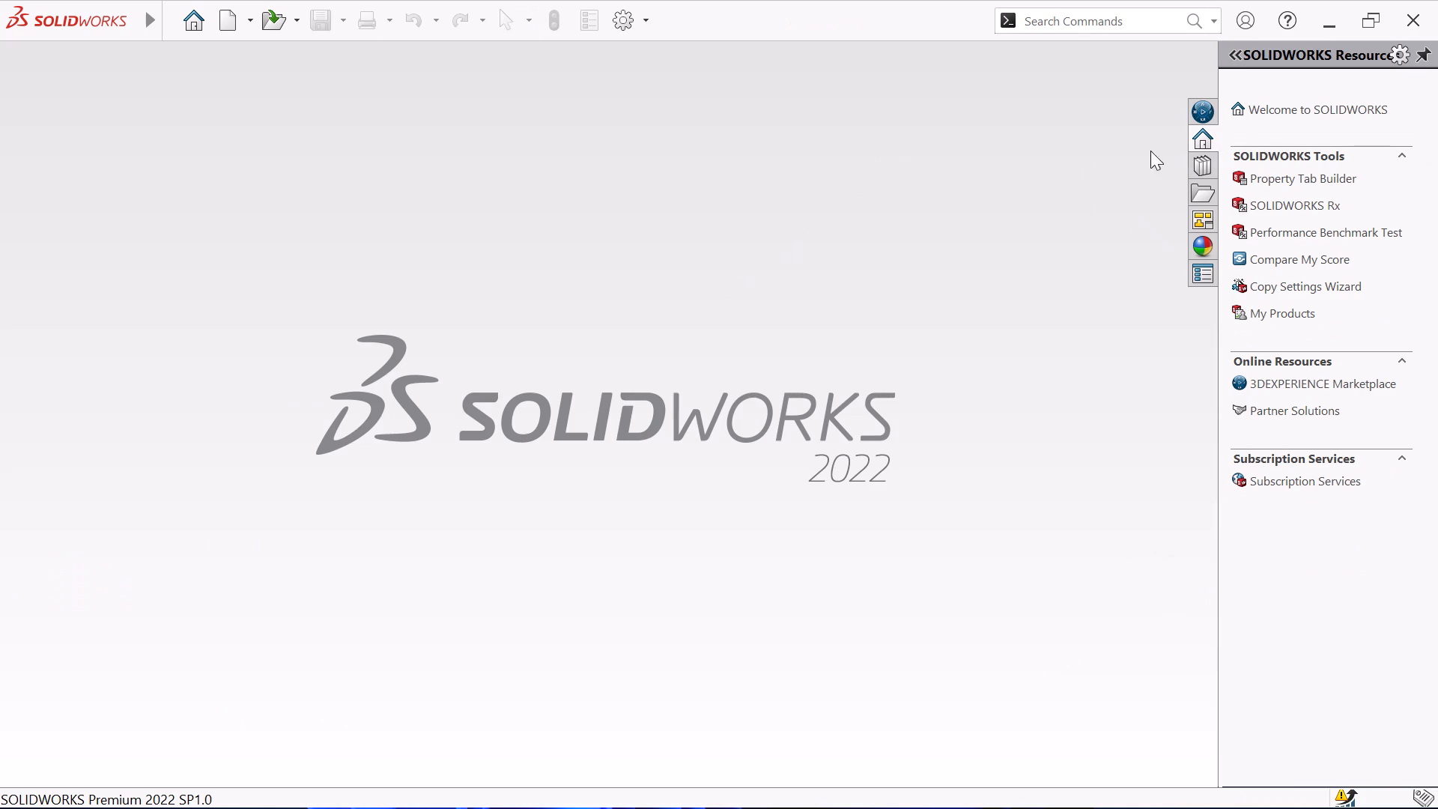
Create a new part document.
{"action": "left_click", "coordinate": [246, 17]}
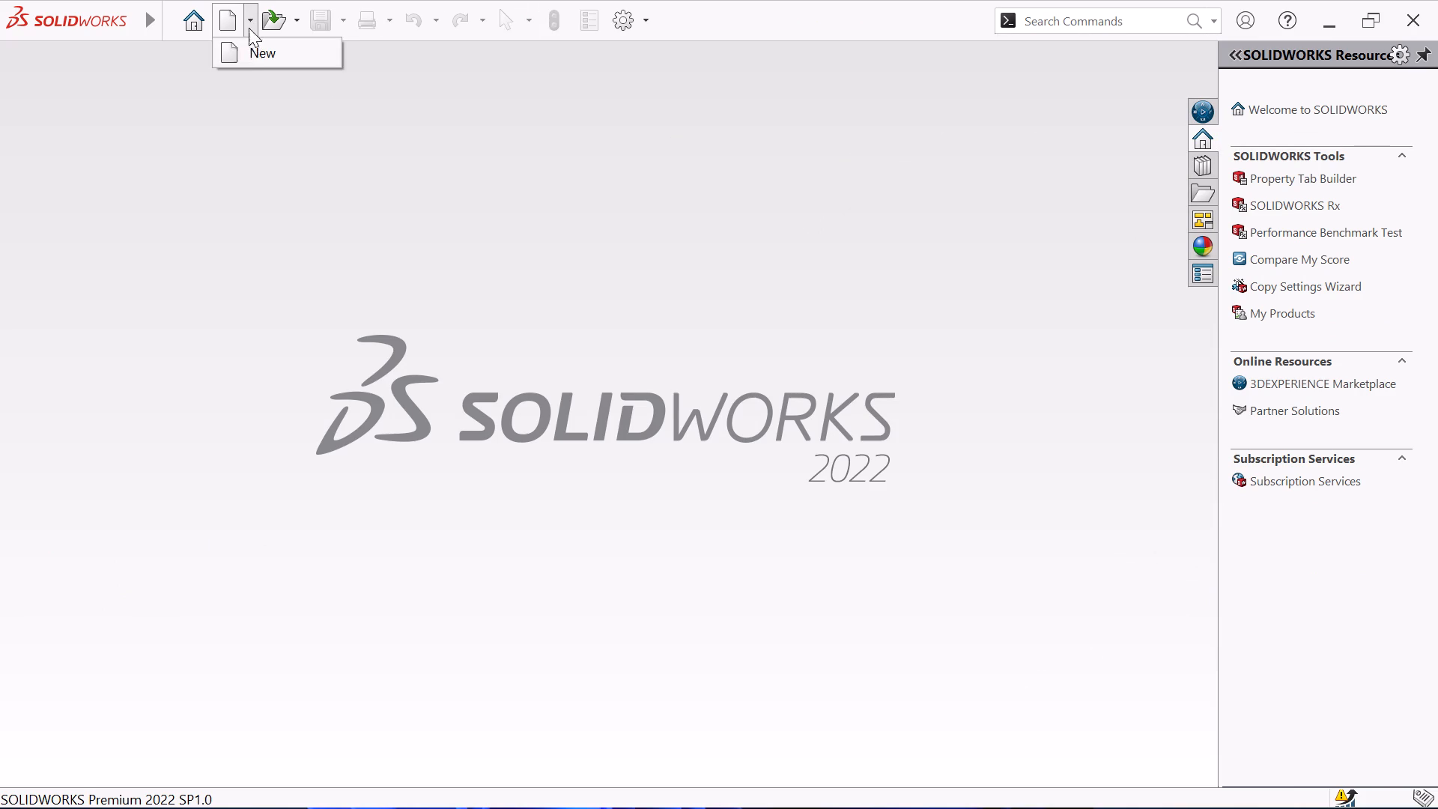
{"action": "left_click", "coordinate": [252, 55]}
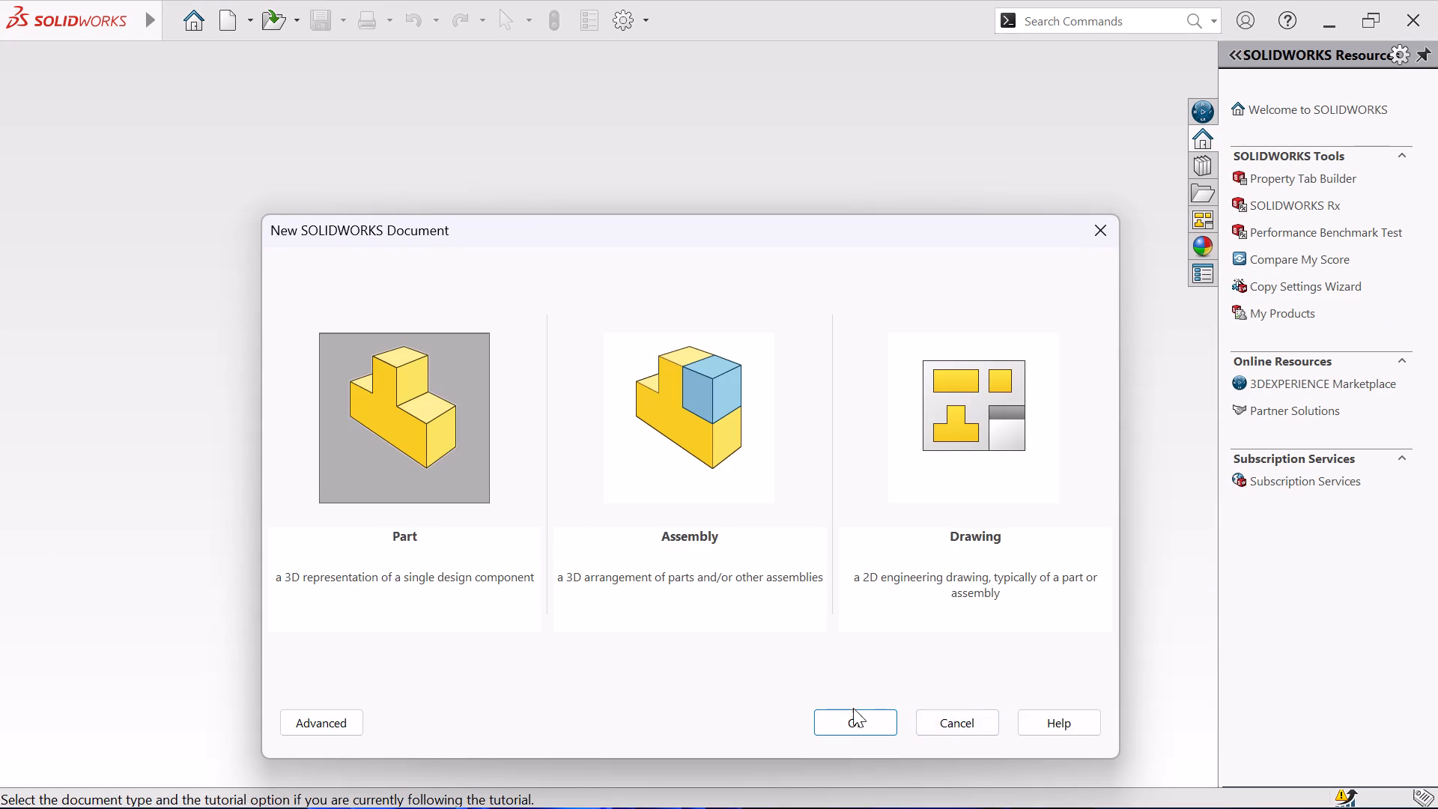
{"action": "left_click", "coordinate": [848, 716]}
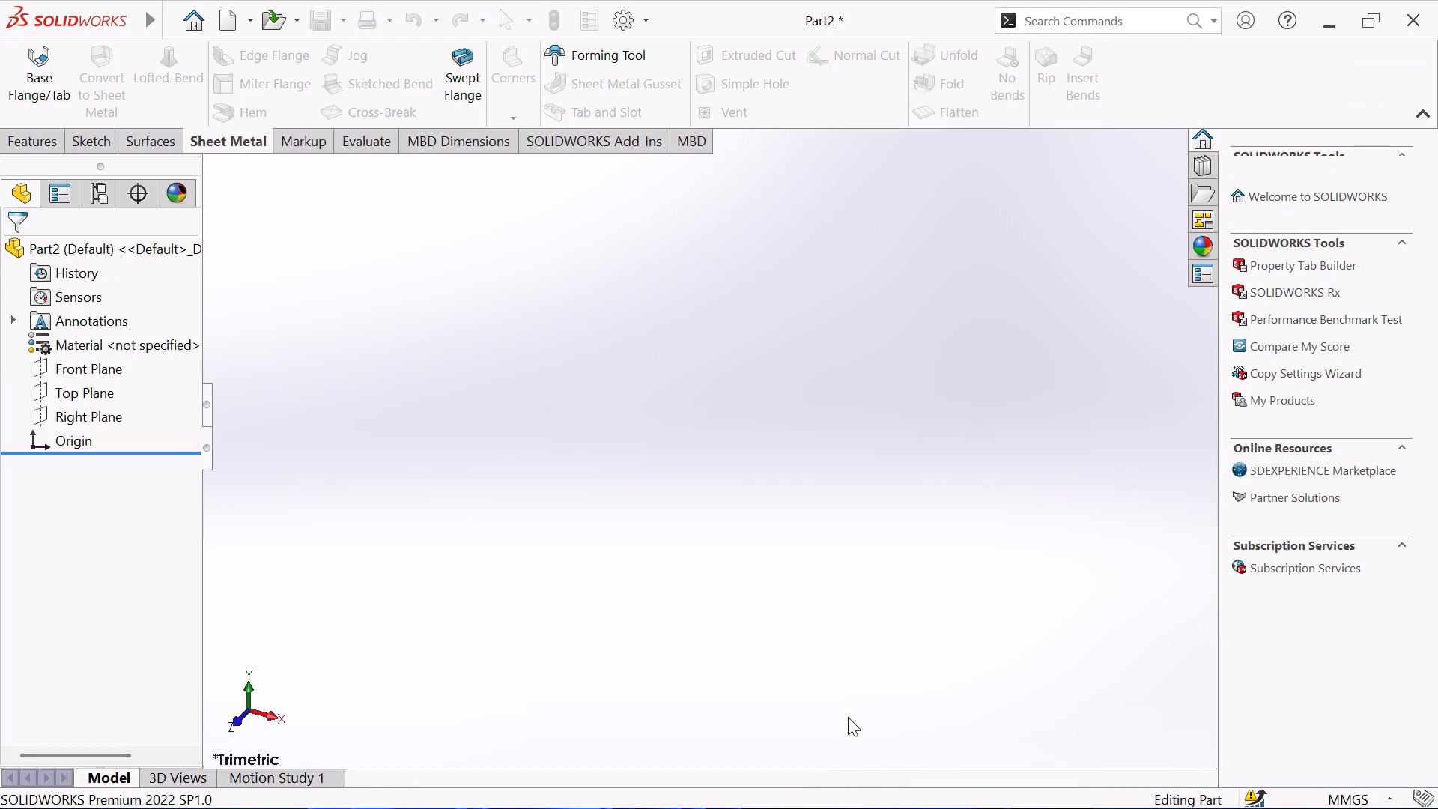
Start a sketch on the Front Plane.
{"action": "left_click", "coordinate": [98, 368]}
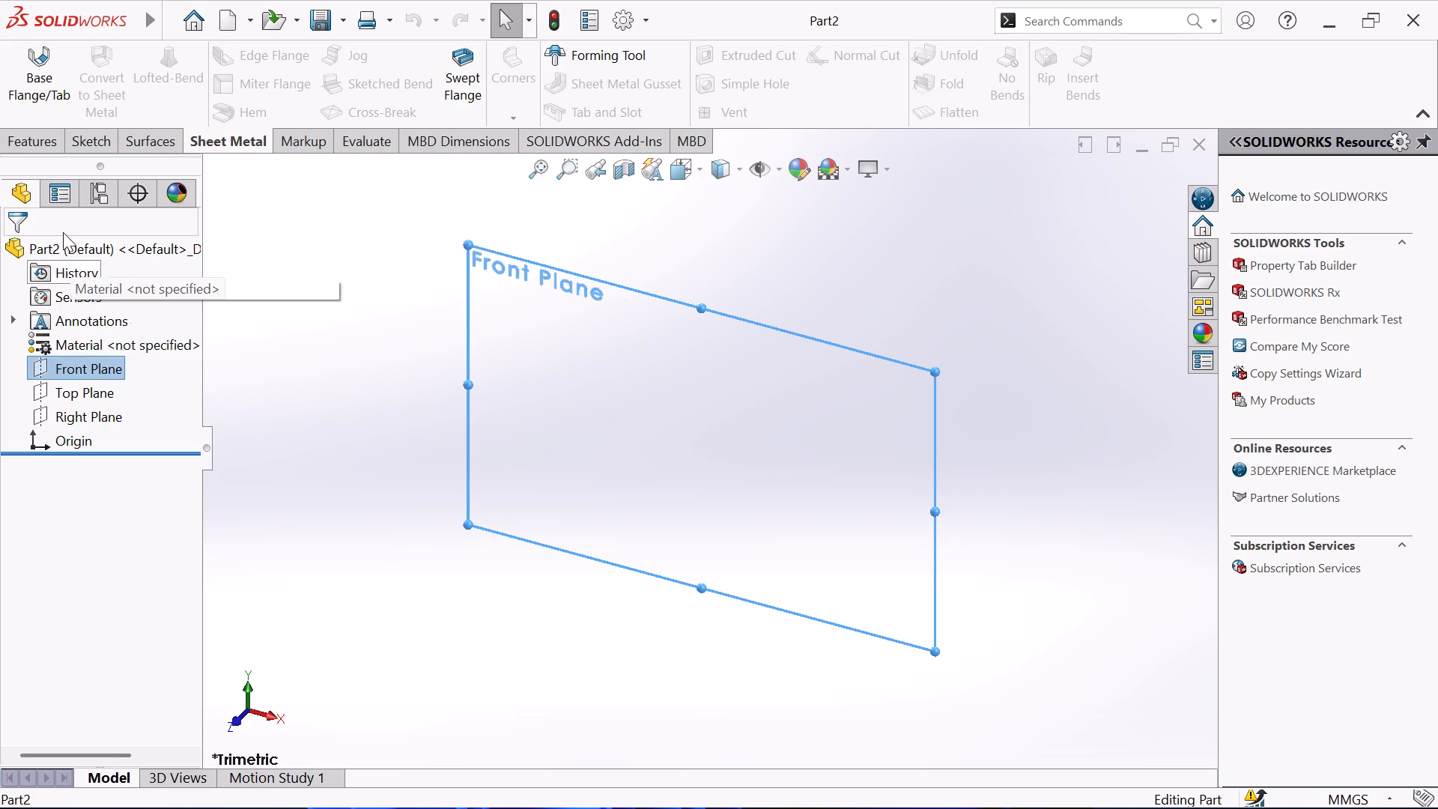
{"action": "left_click", "coordinate": [85, 145]}
{"action": "left_click", "coordinate": [40, 80]}
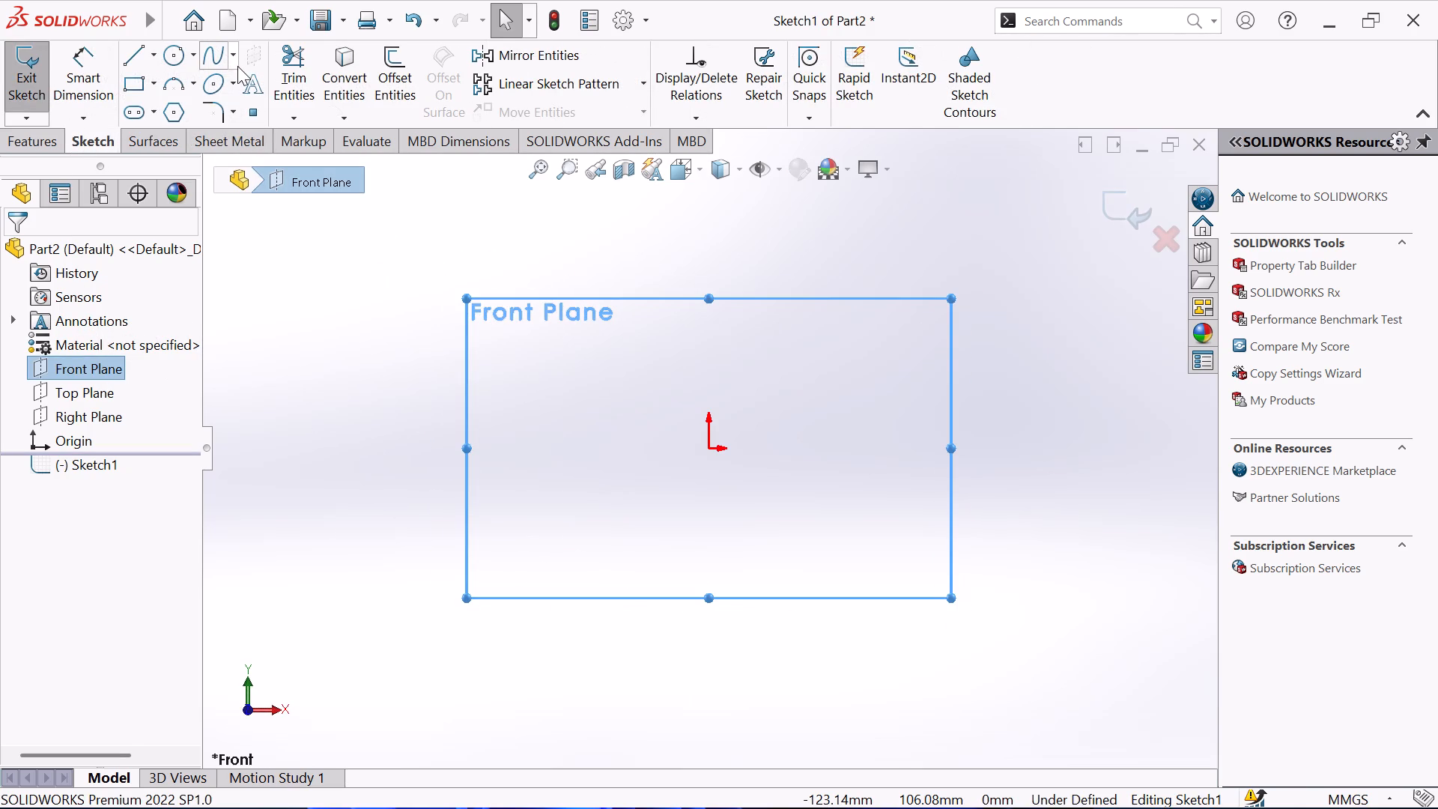
Draw a horizontal centerline about 310 mm long and a vertical centerline, both passing through the origin.
{"action": "left_click", "coordinate": [154, 47]}
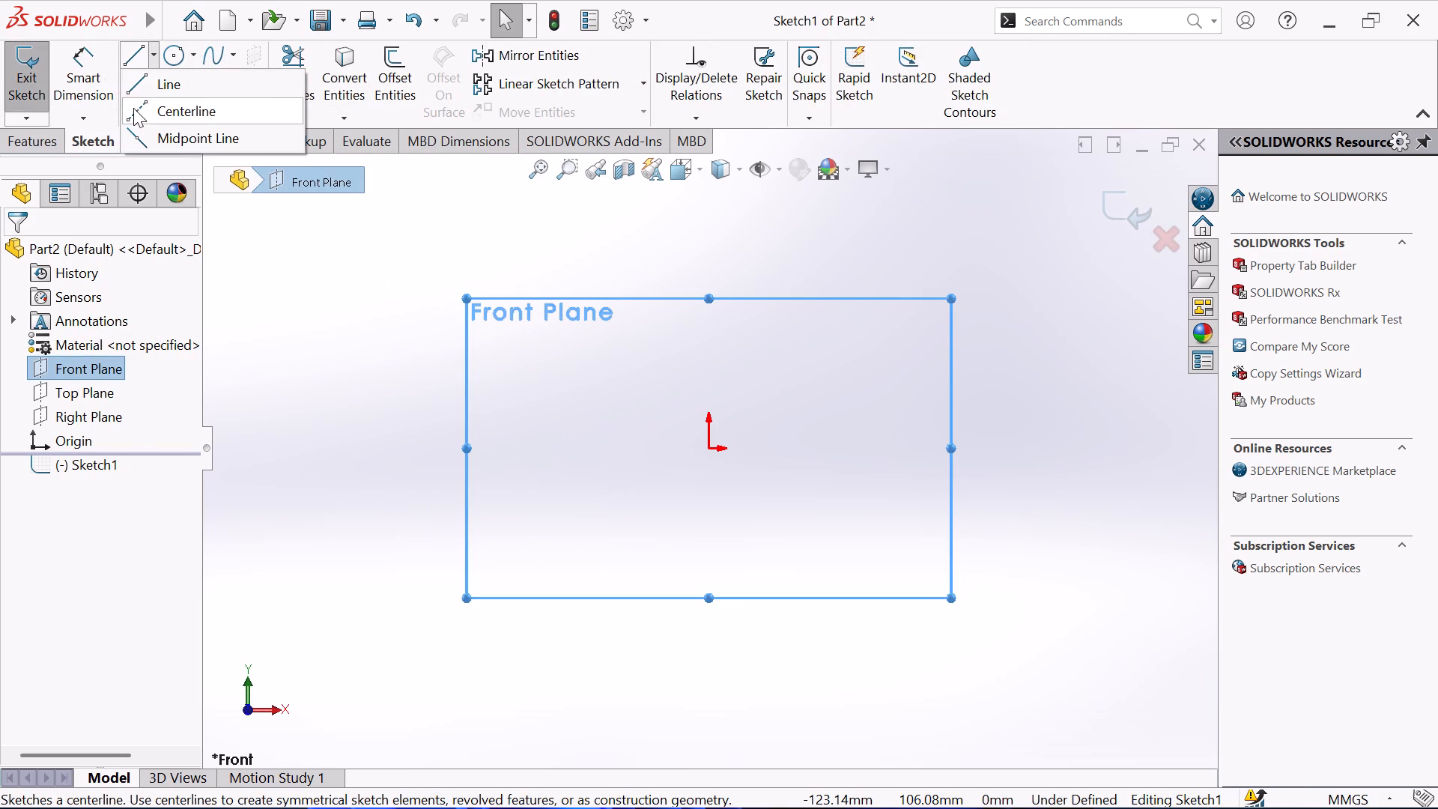
{"action": "left_click", "coordinate": [134, 108]}
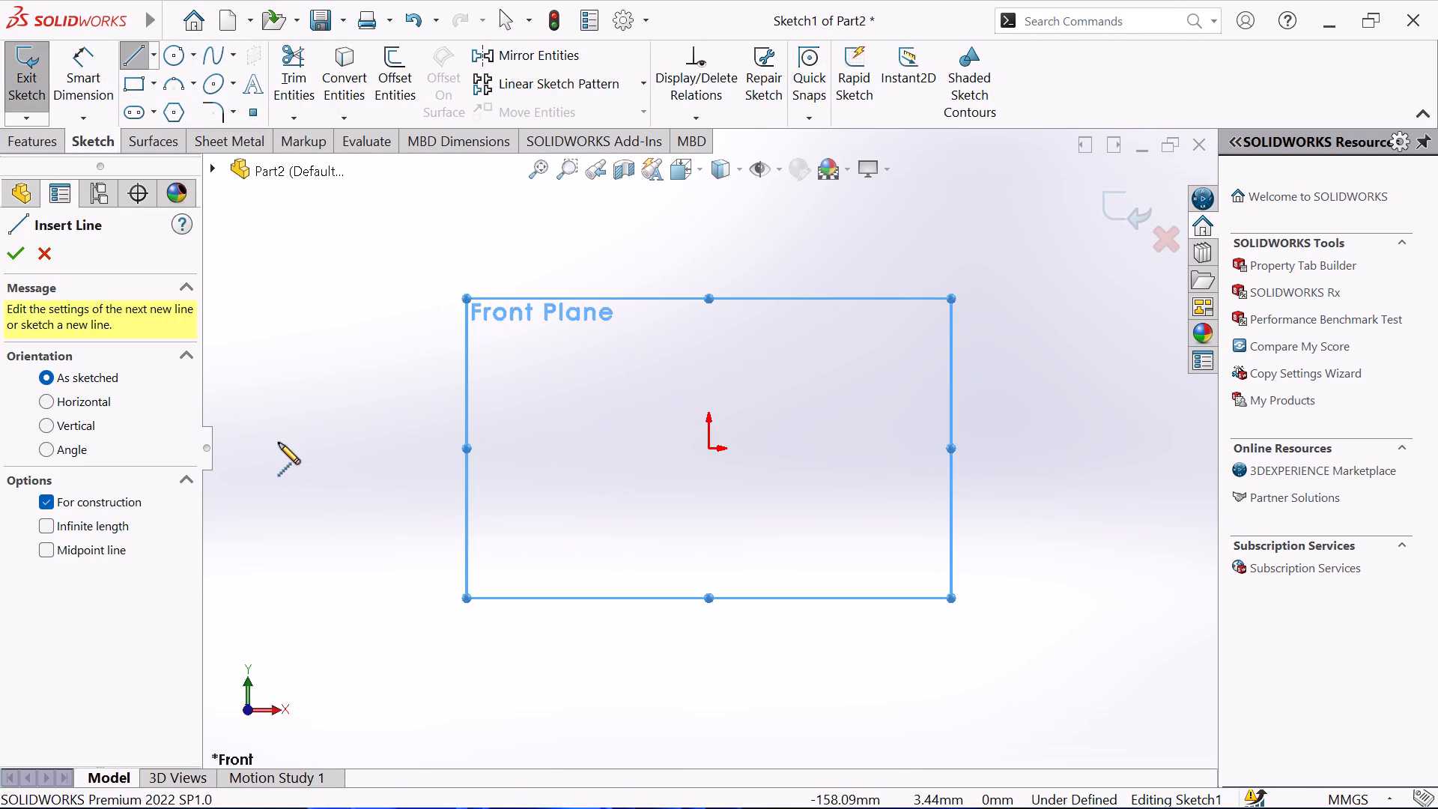
{"action": "left_click", "coordinate": [279, 447]}
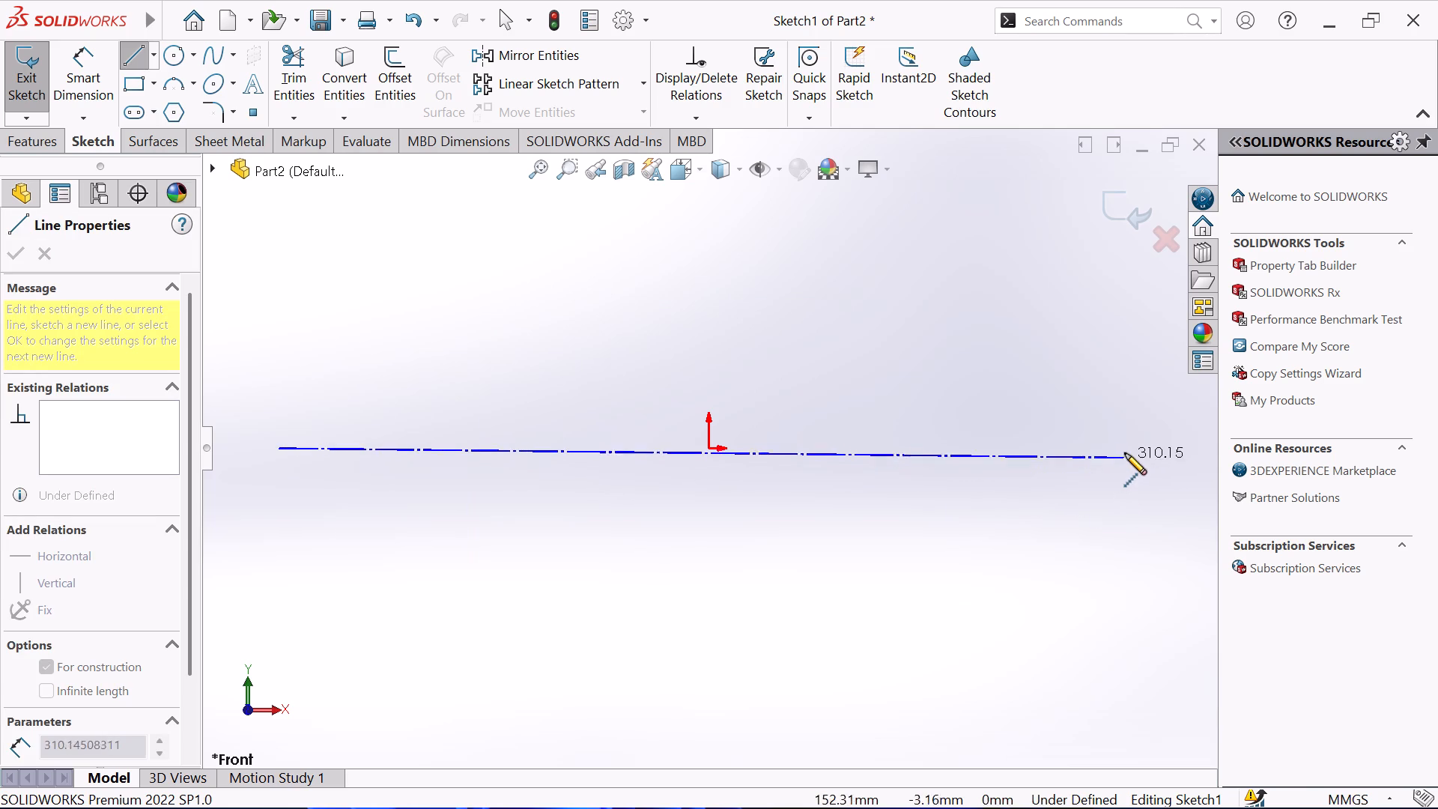
{"action": "left_click", "coordinate": [1126, 447]}
{"action": "right_click", "coordinate": [1049, 388]}
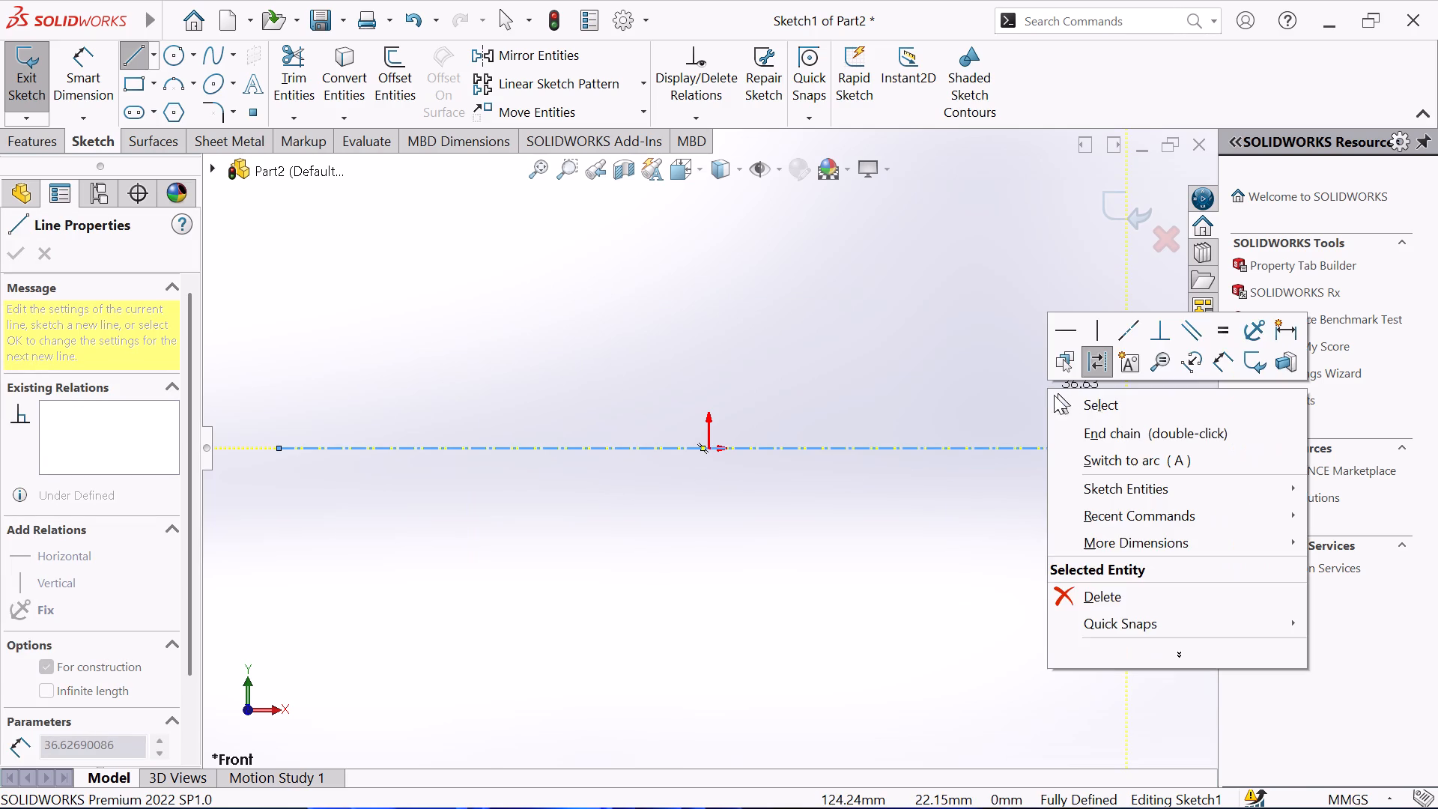
{"action": "left_click", "coordinate": [1095, 404]}
{"action": "right_click", "coordinate": [784, 301]}
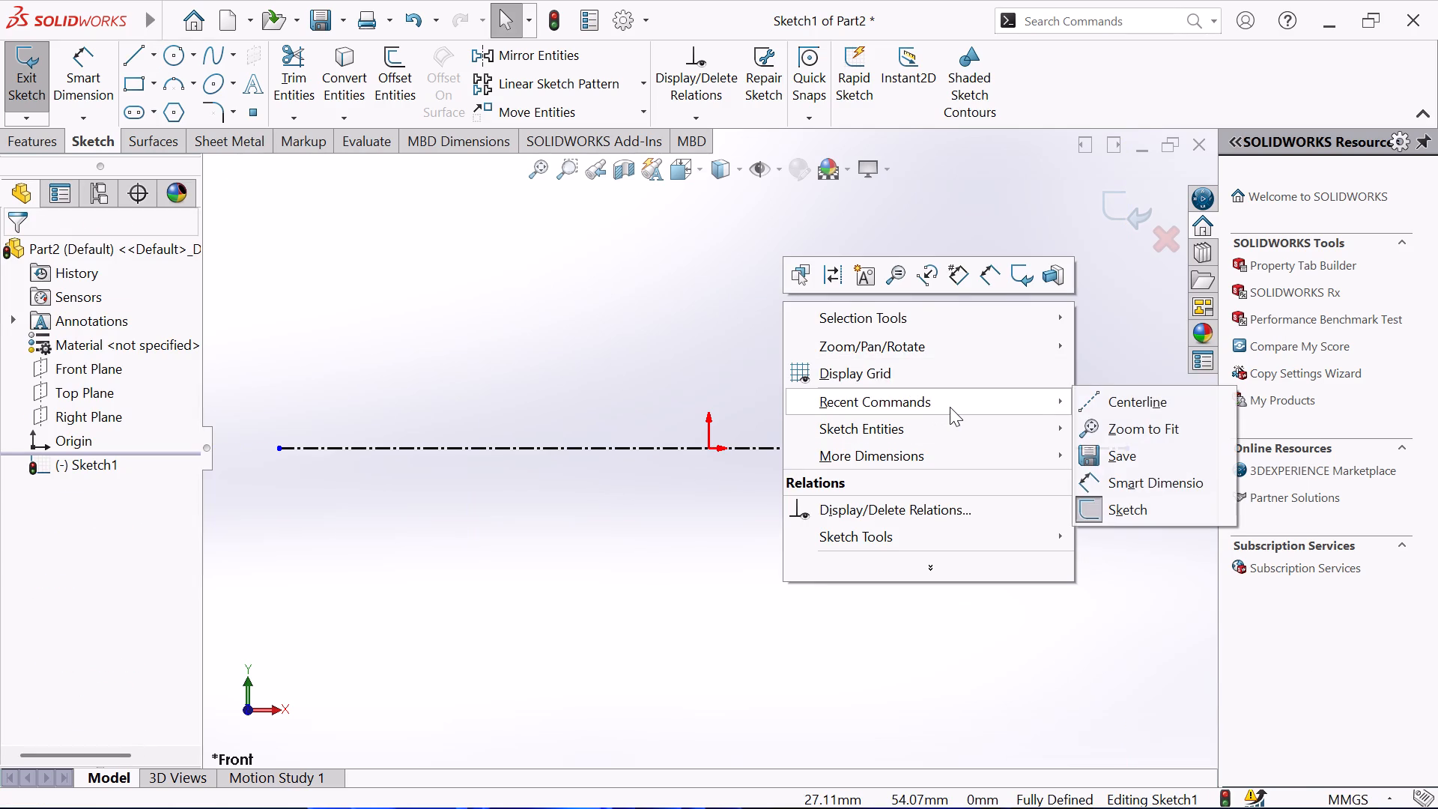
{"action": "left_click", "coordinate": [1108, 403]}
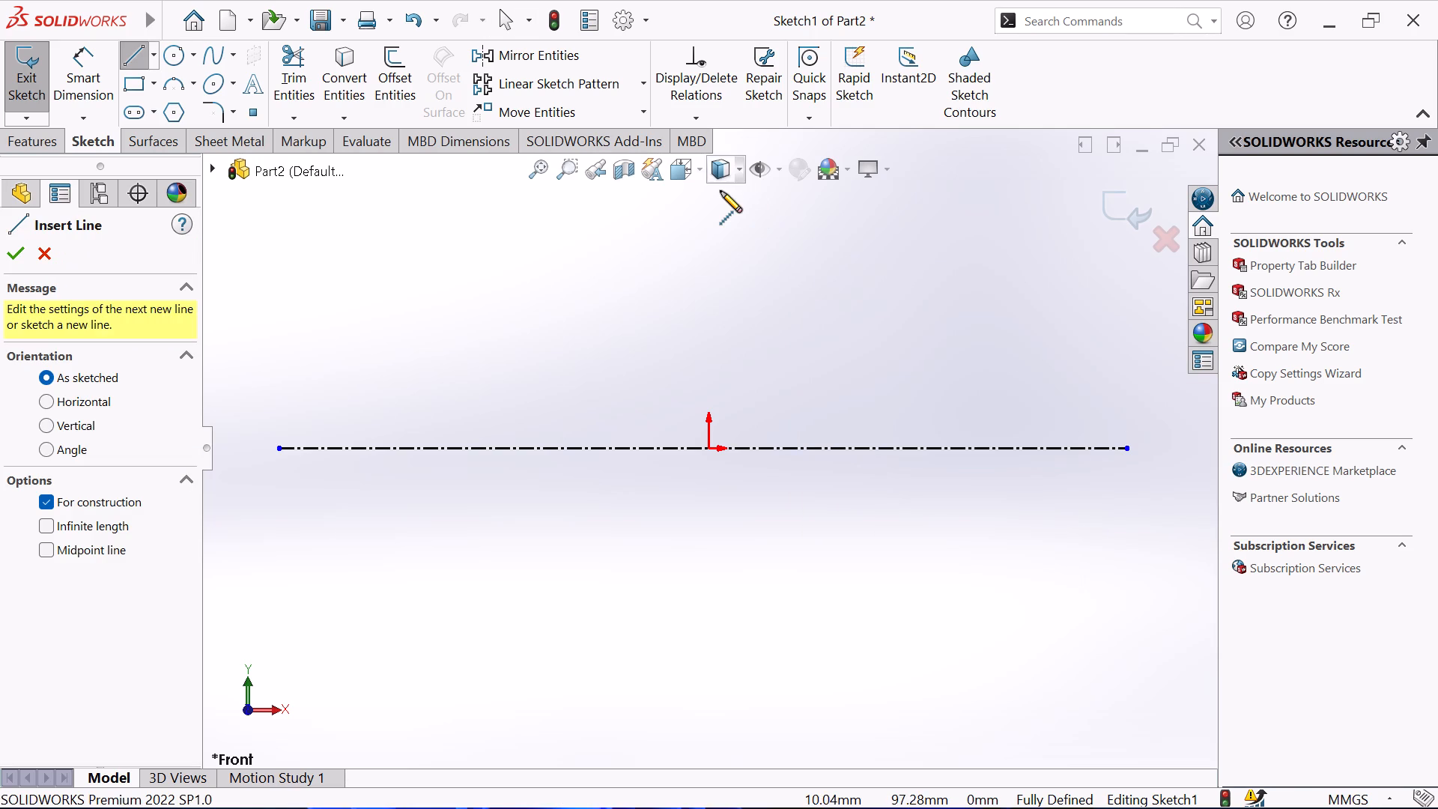
{"action": "left_click", "coordinate": [708, 202]}
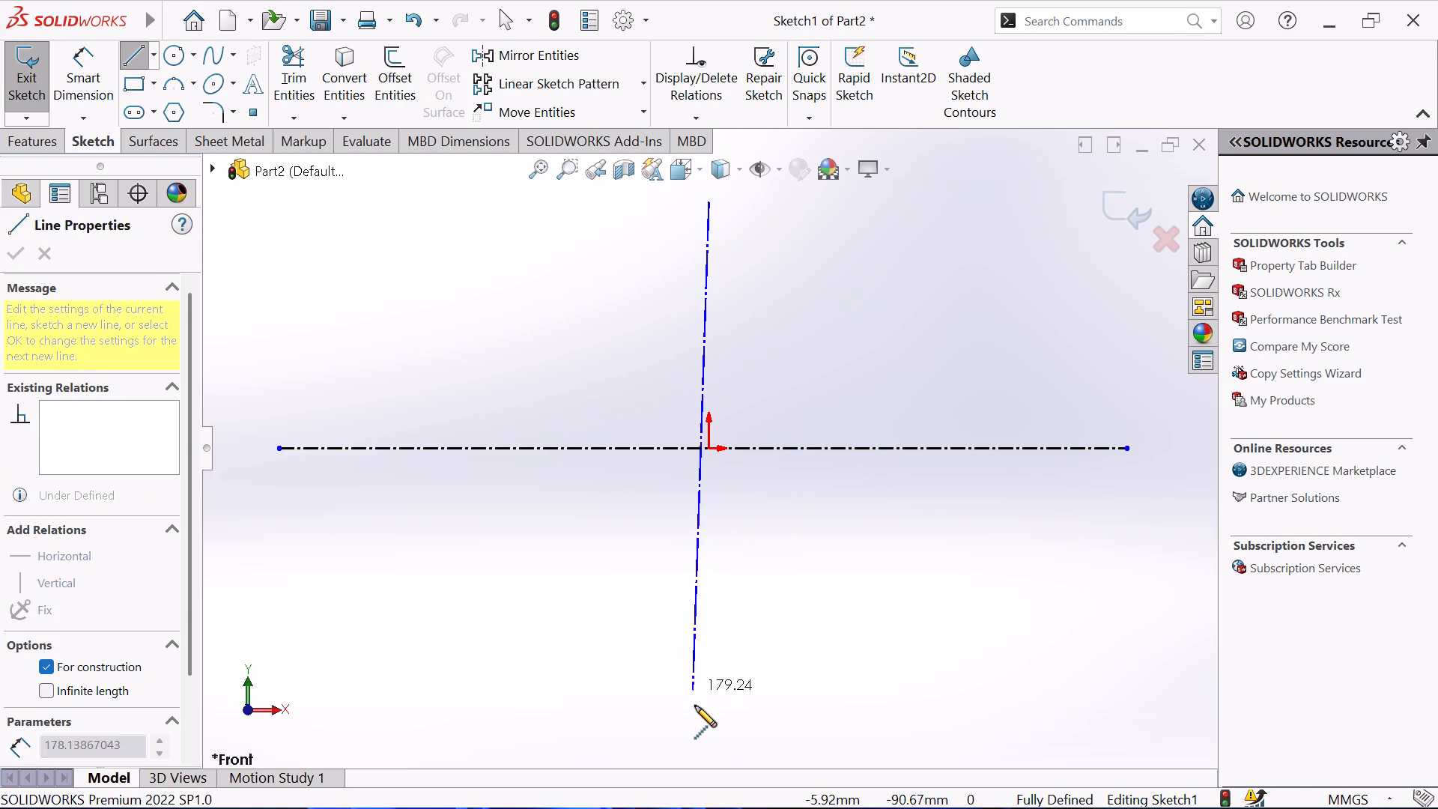
{"action": "left_click", "coordinate": [710, 736]}
{"action": "right_click", "coordinate": [597, 592]}
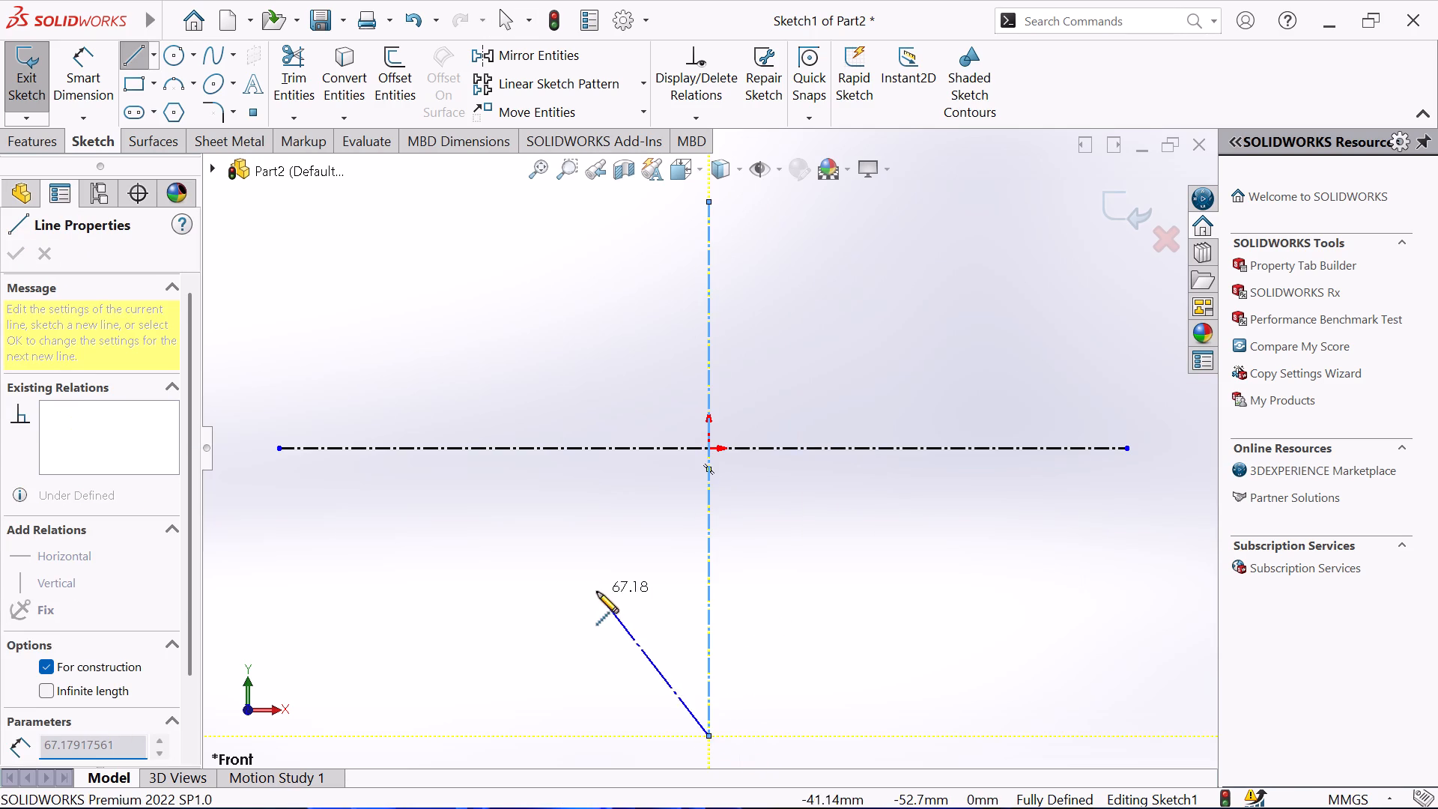
{"action": "left_click", "coordinate": [714, 548]}
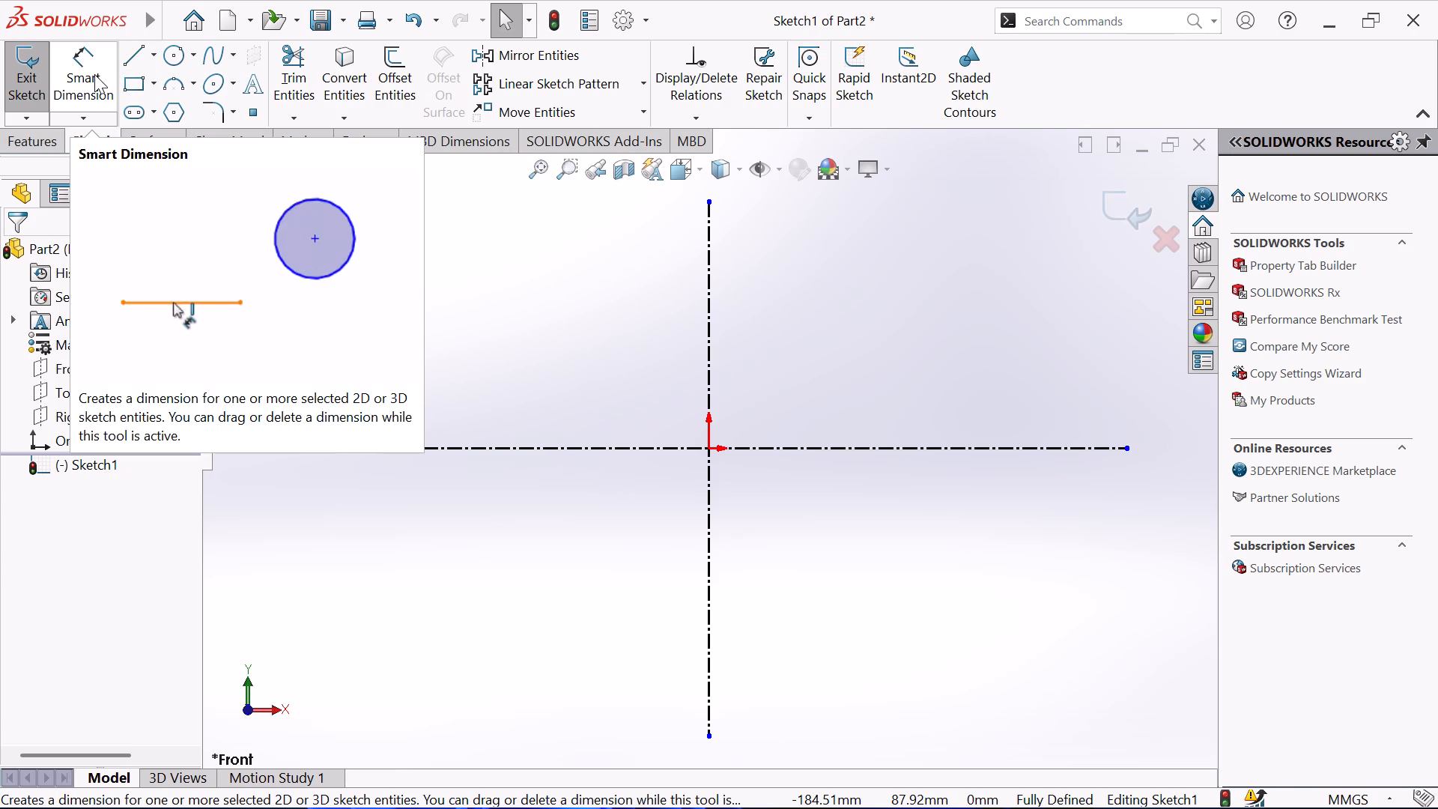
Sketch a center rectangle about 87 mm by 51 mm centred on the origin.
{"action": "left_click", "coordinate": [150, 85]}
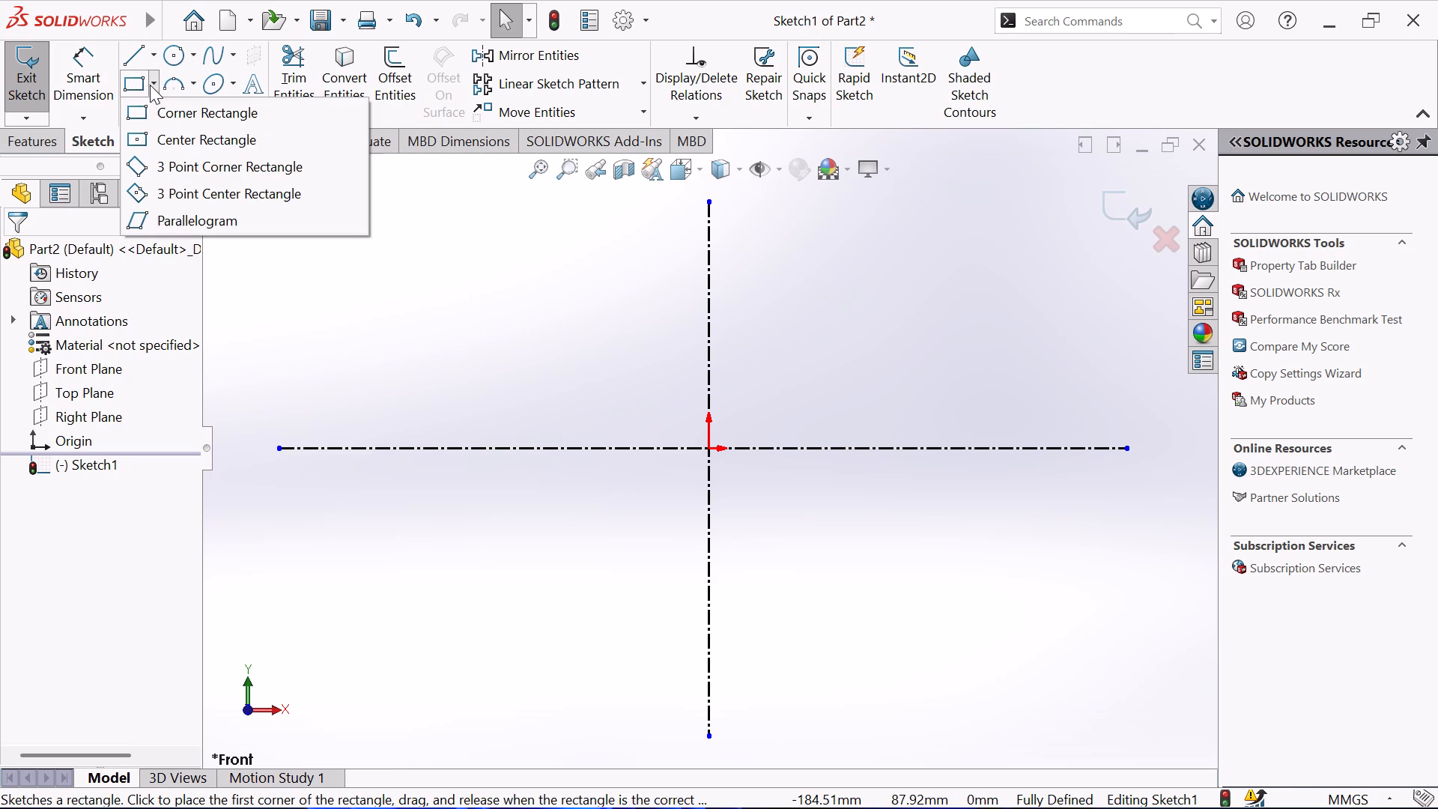
{"action": "left_click", "coordinate": [136, 133]}
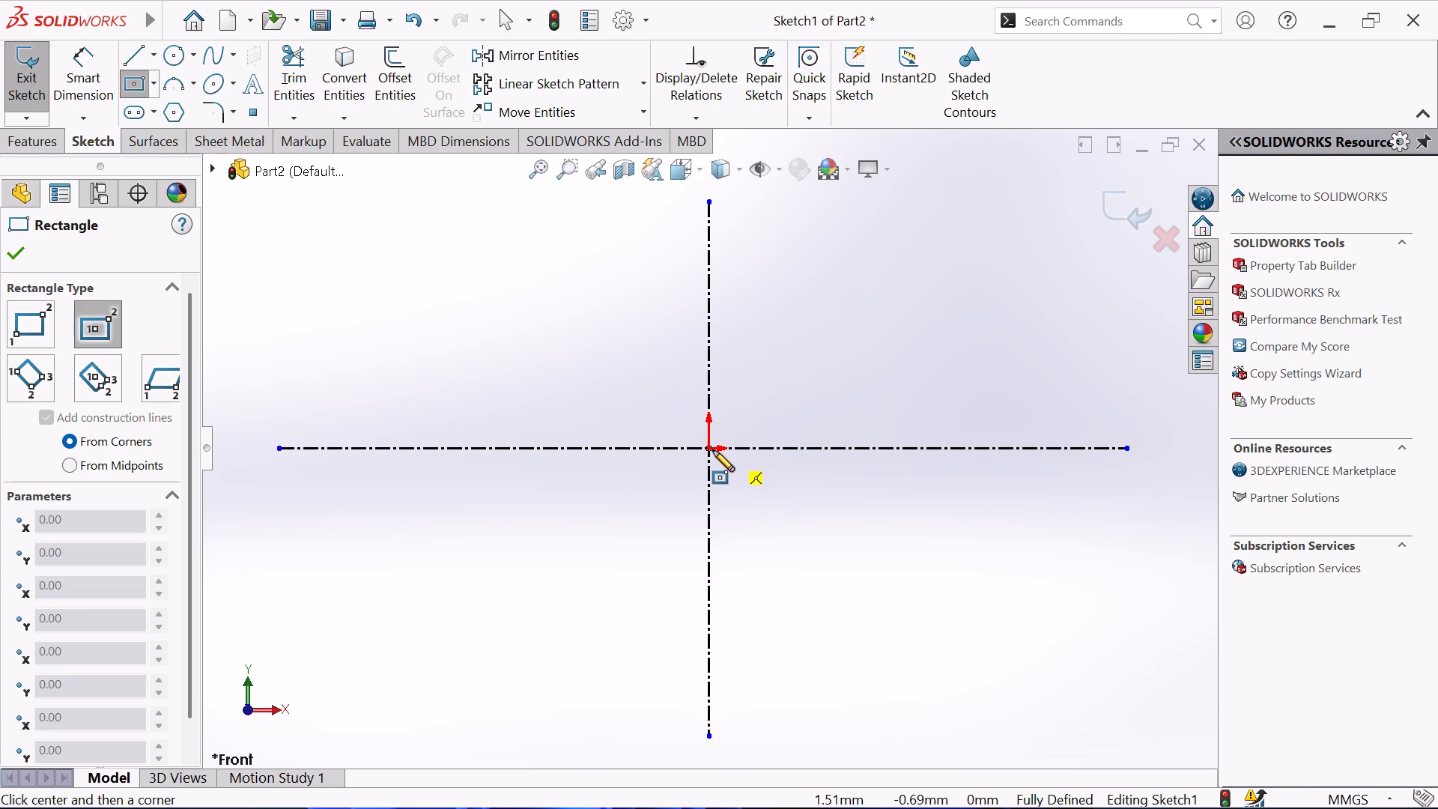
{"action": "left_click", "coordinate": [709, 448]}
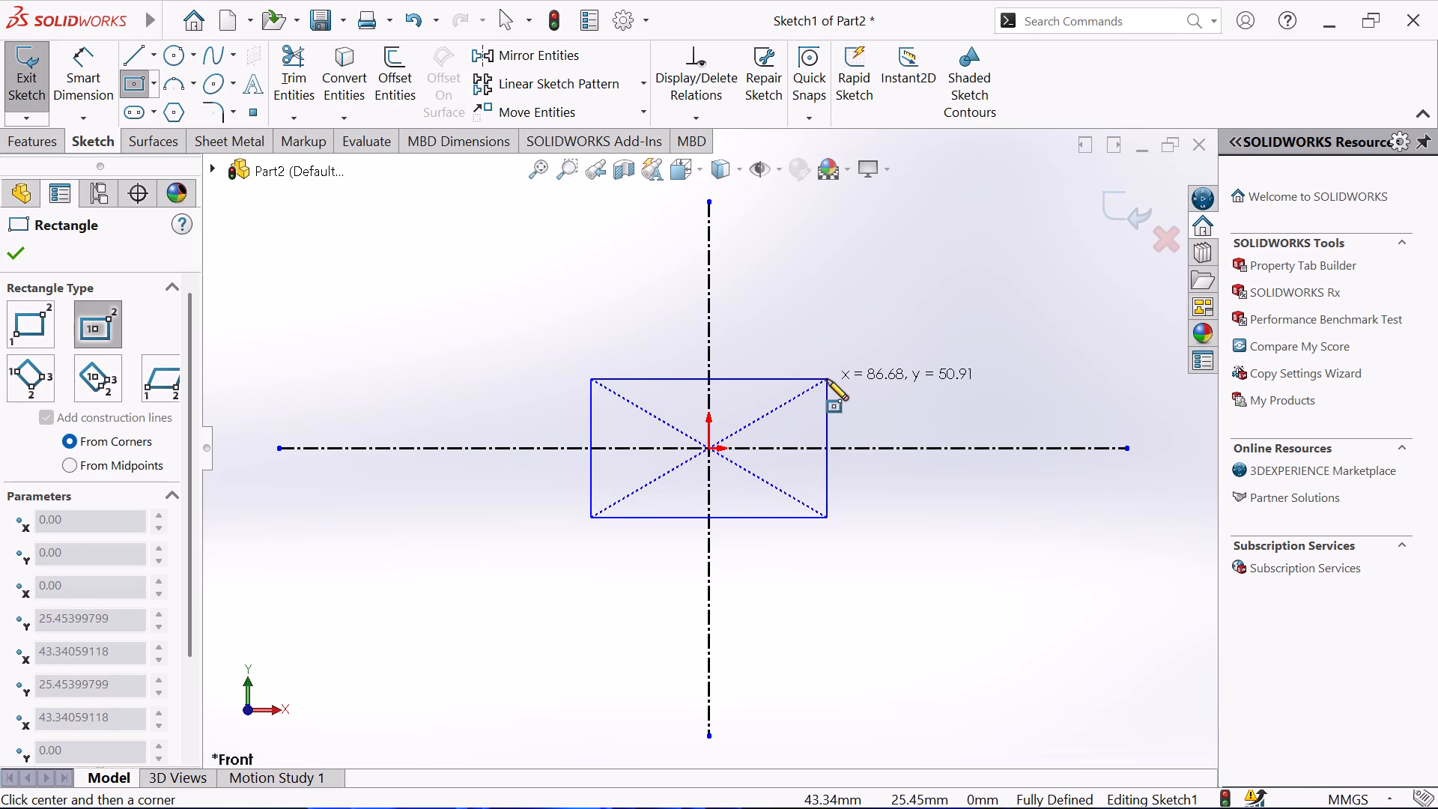
{"action": "left_click", "coordinate": [827, 379]}
{"action": "right_click", "coordinate": [918, 325]}
{"action": "left_click", "coordinate": [988, 348]}
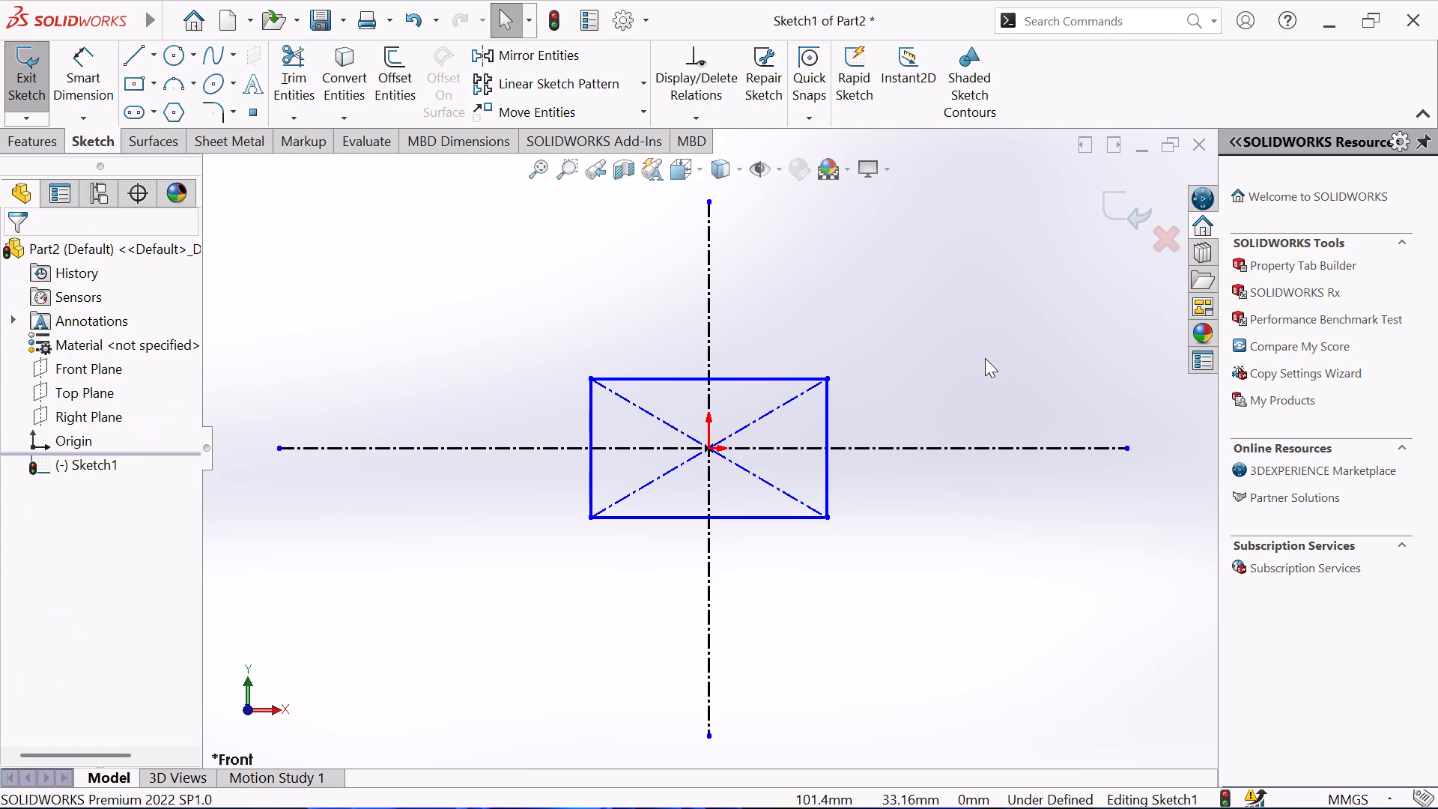
Dimension the rectangle's bottom edge and set its width to 126.67 mm.
{"action": "left_click", "coordinate": [66, 63]}
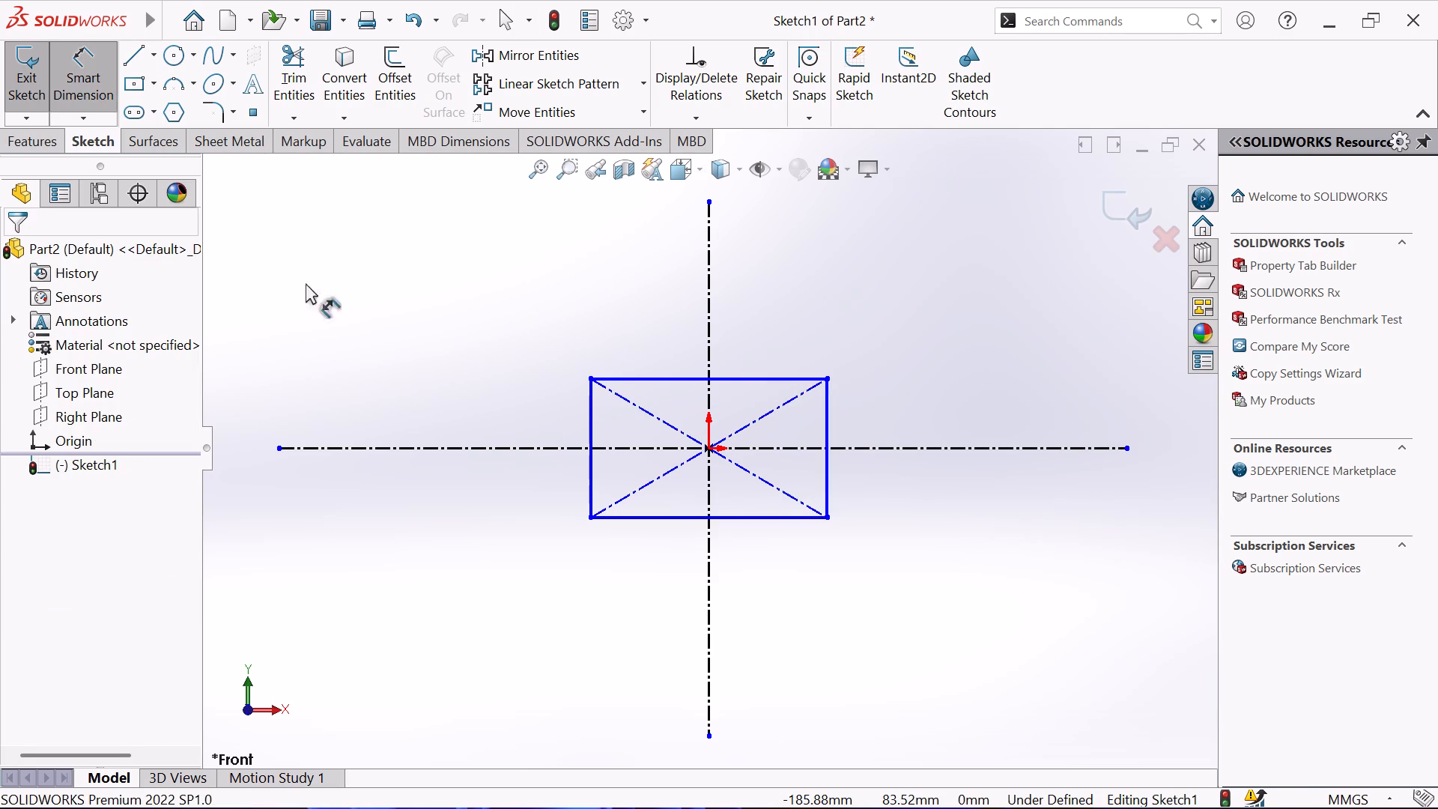
{"action": "left_click", "coordinate": [658, 519]}
{"action": "left_click", "coordinate": [746, 575]}
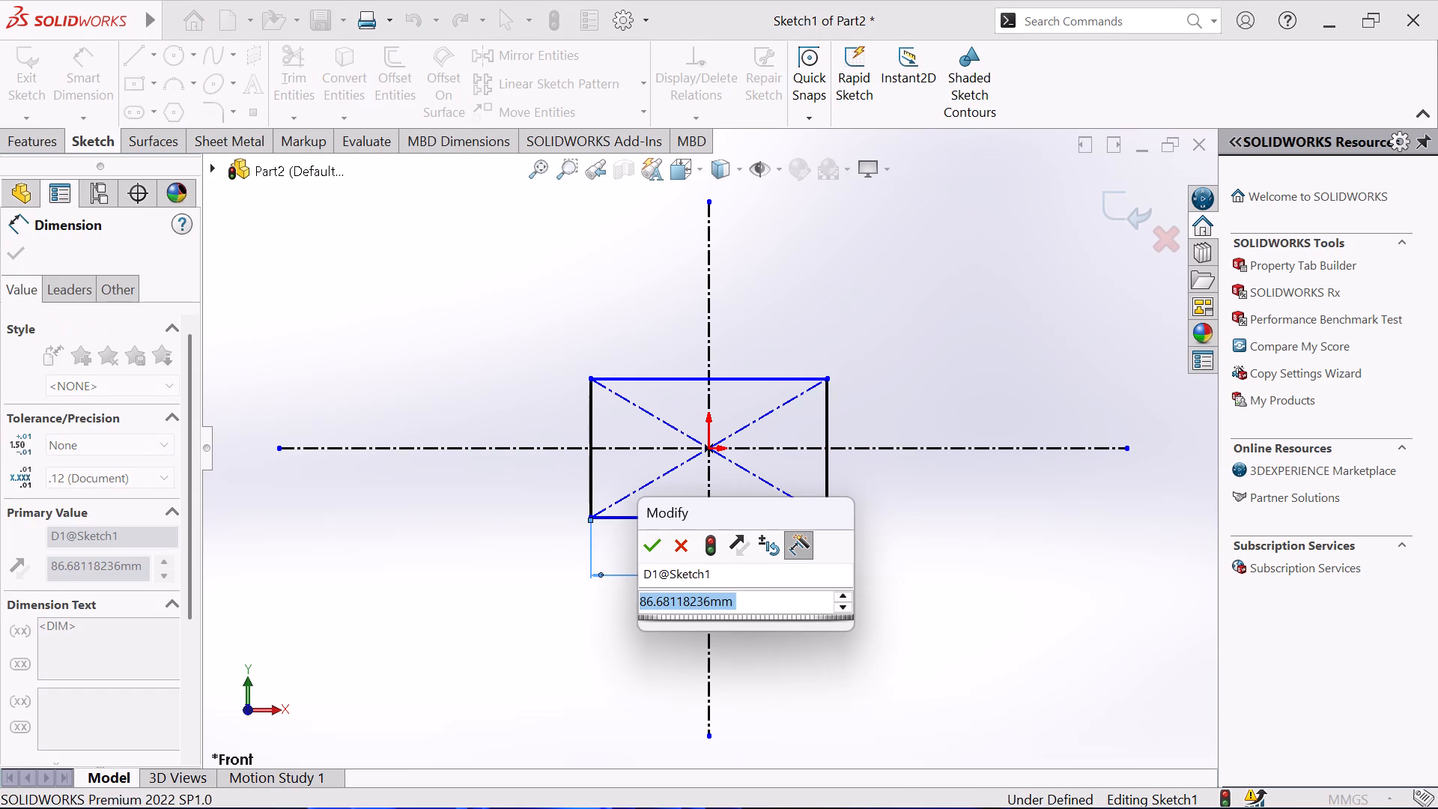
{"action": "type", "text": "126"}
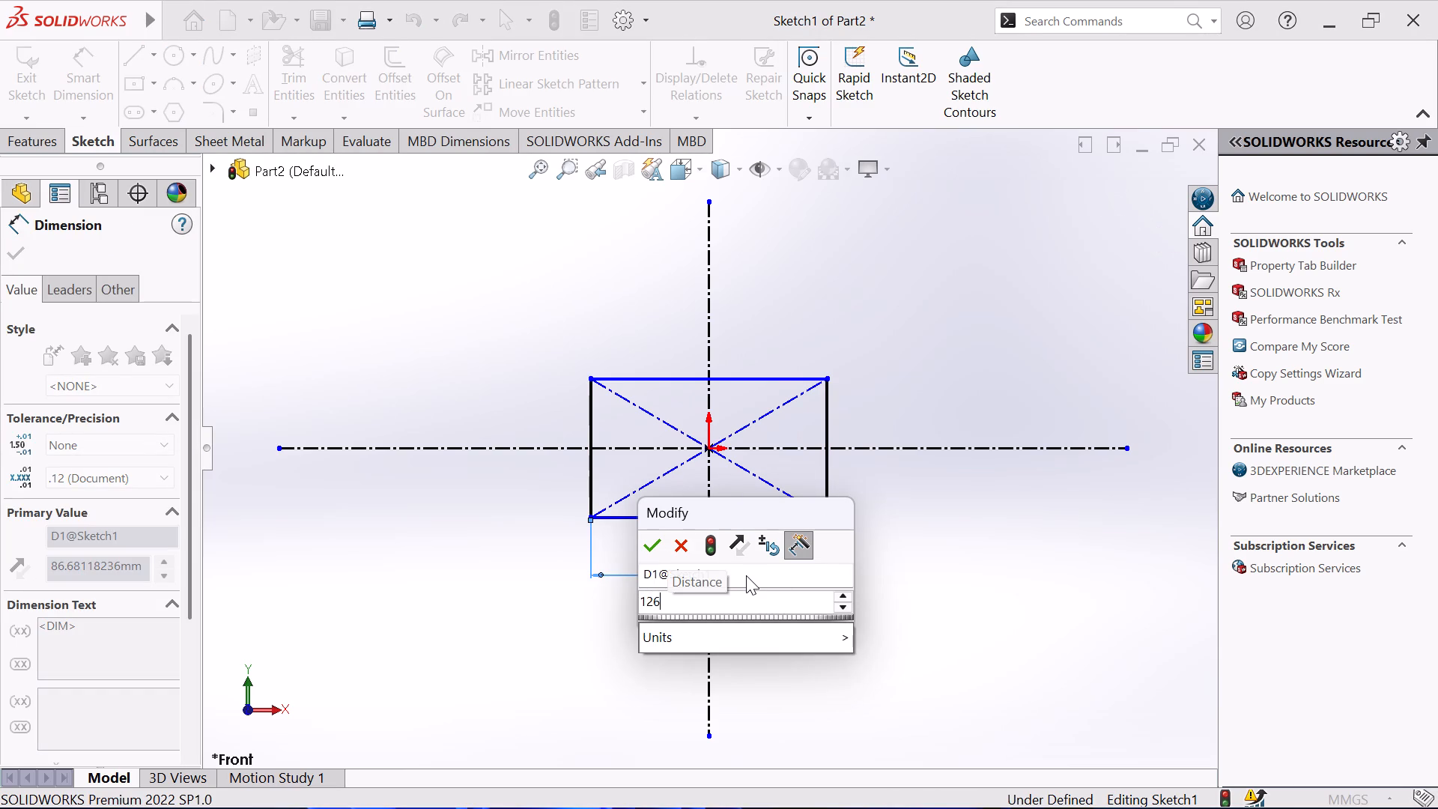
{"action": "key", "text": "period"}
{"action": "left_click", "coordinate": [746, 575]}
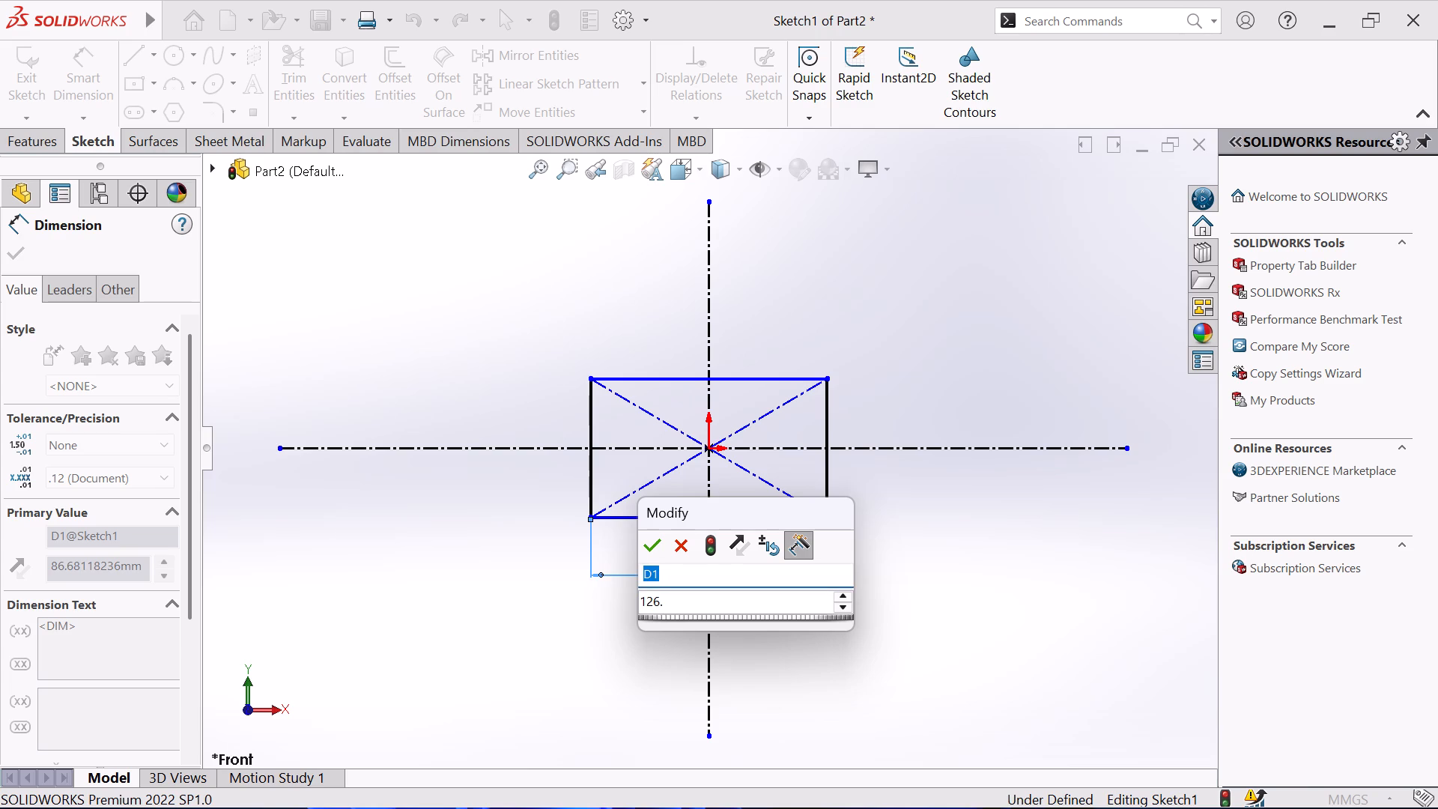
{"action": "type", "text": "67"}
{"action": "left_click", "coordinate": [783, 609]}
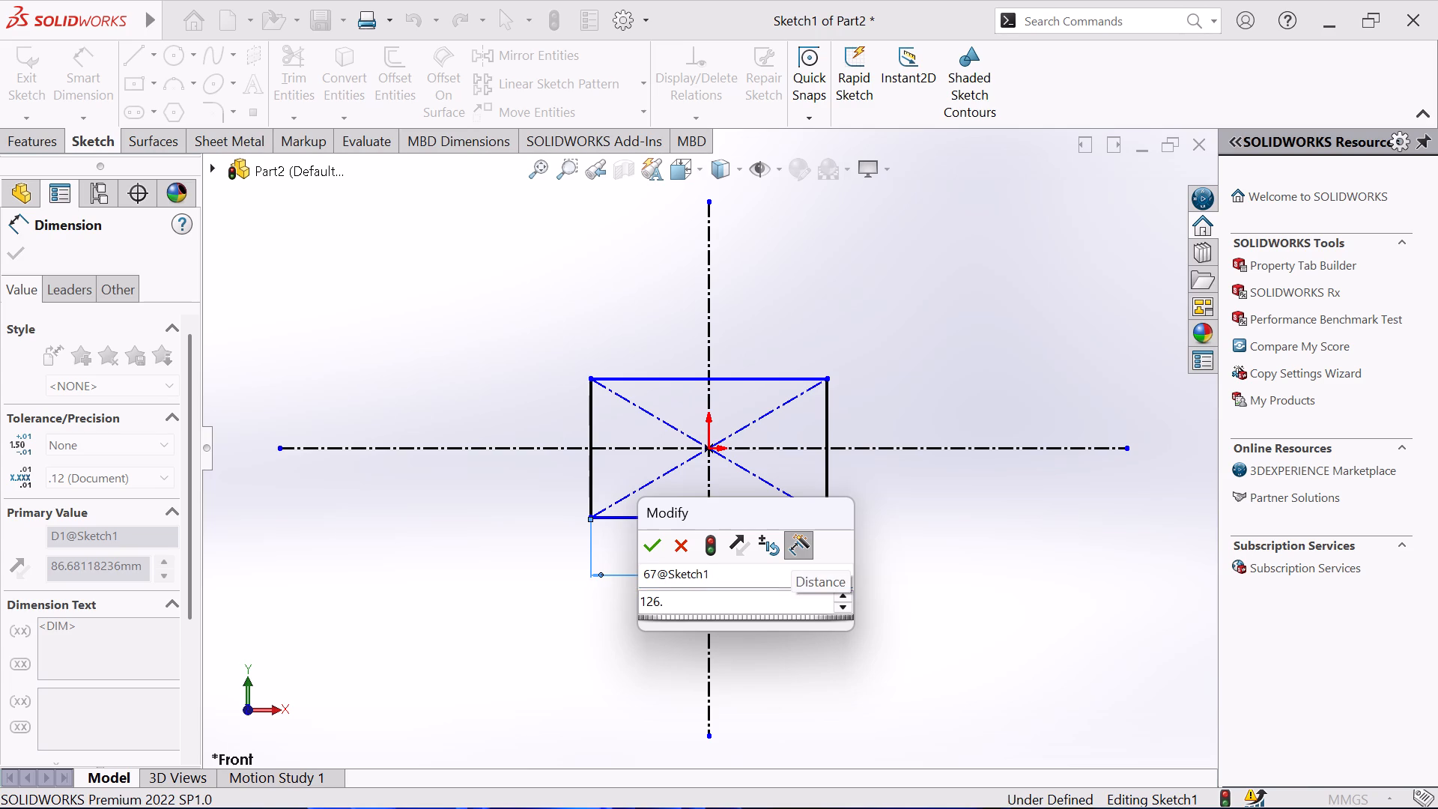
{"action": "type", "text": "67"}
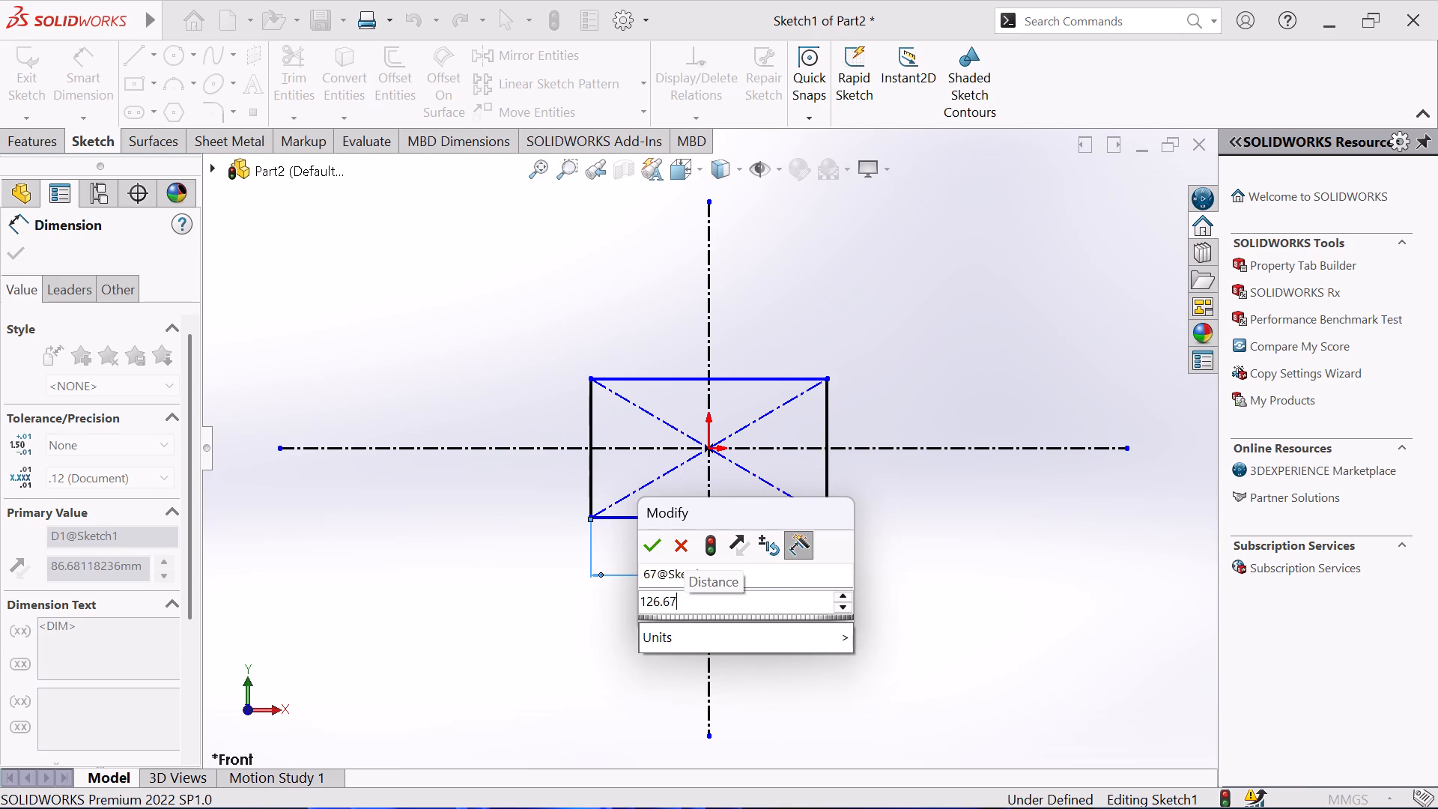
{"action": "key", "text": "Return"}
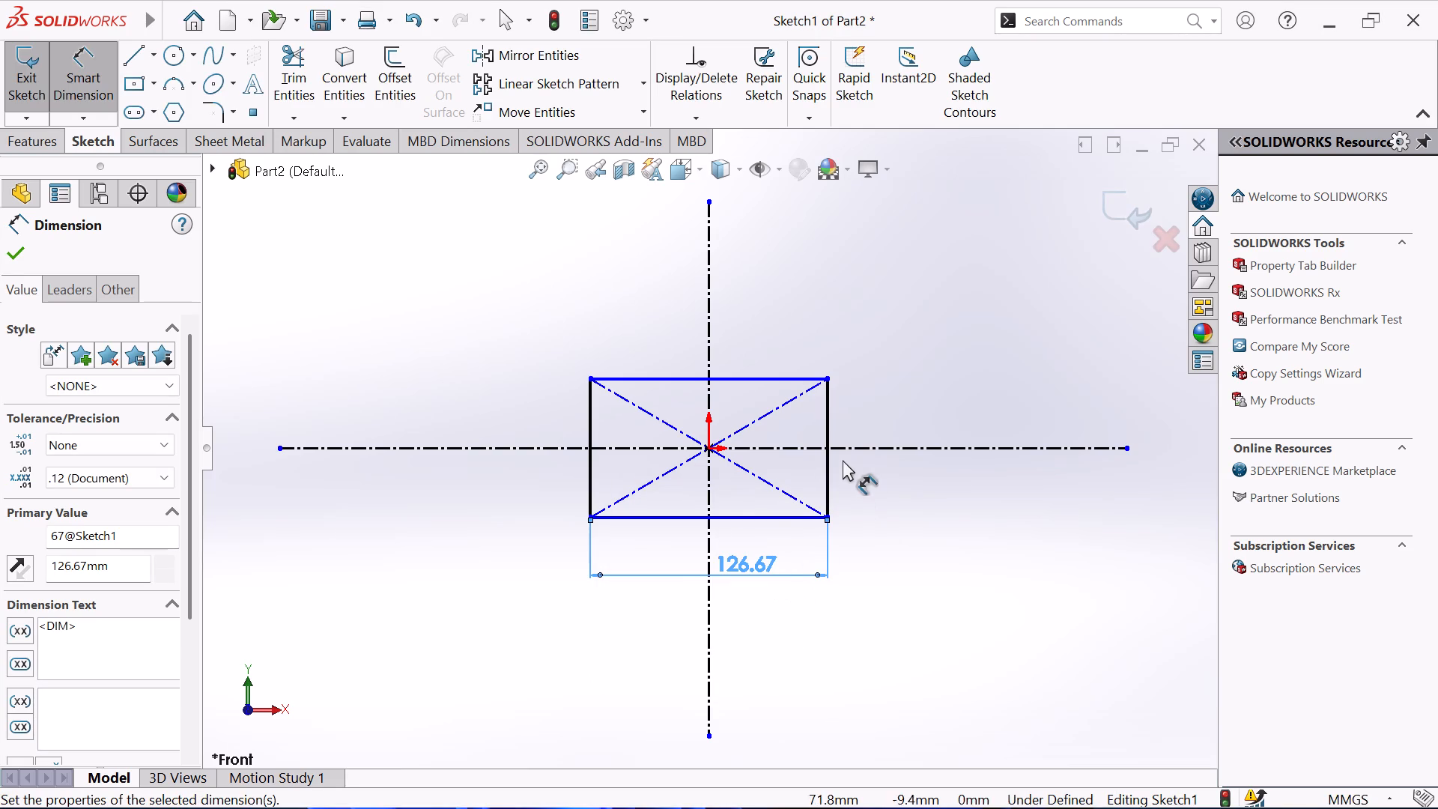
Dimension the rectangle's vertical side and set its height to 42.67 mm.
{"action": "left_click", "coordinate": [825, 484]}
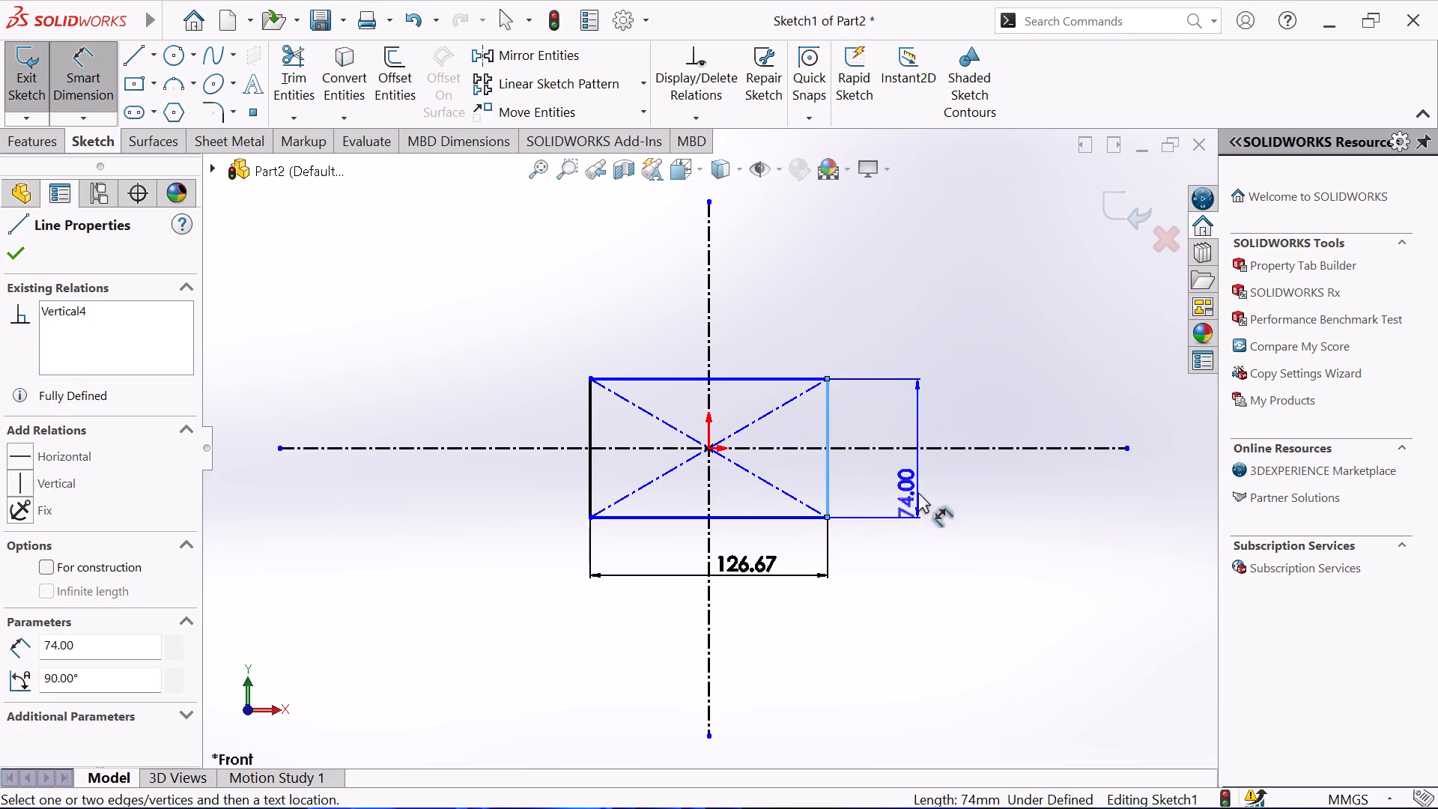
{"action": "left_click", "coordinate": [926, 475]}
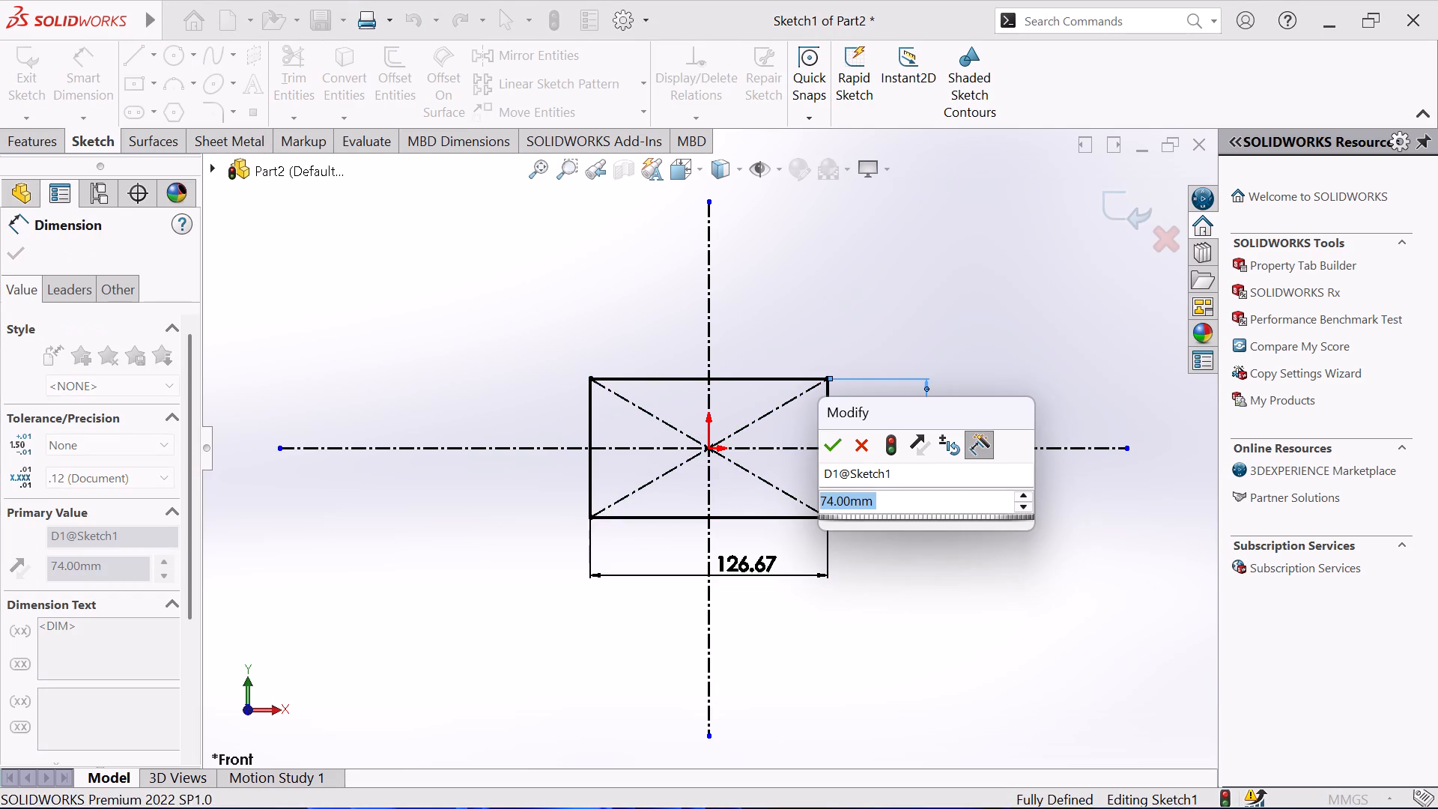
{"action": "type", "text": "42"}
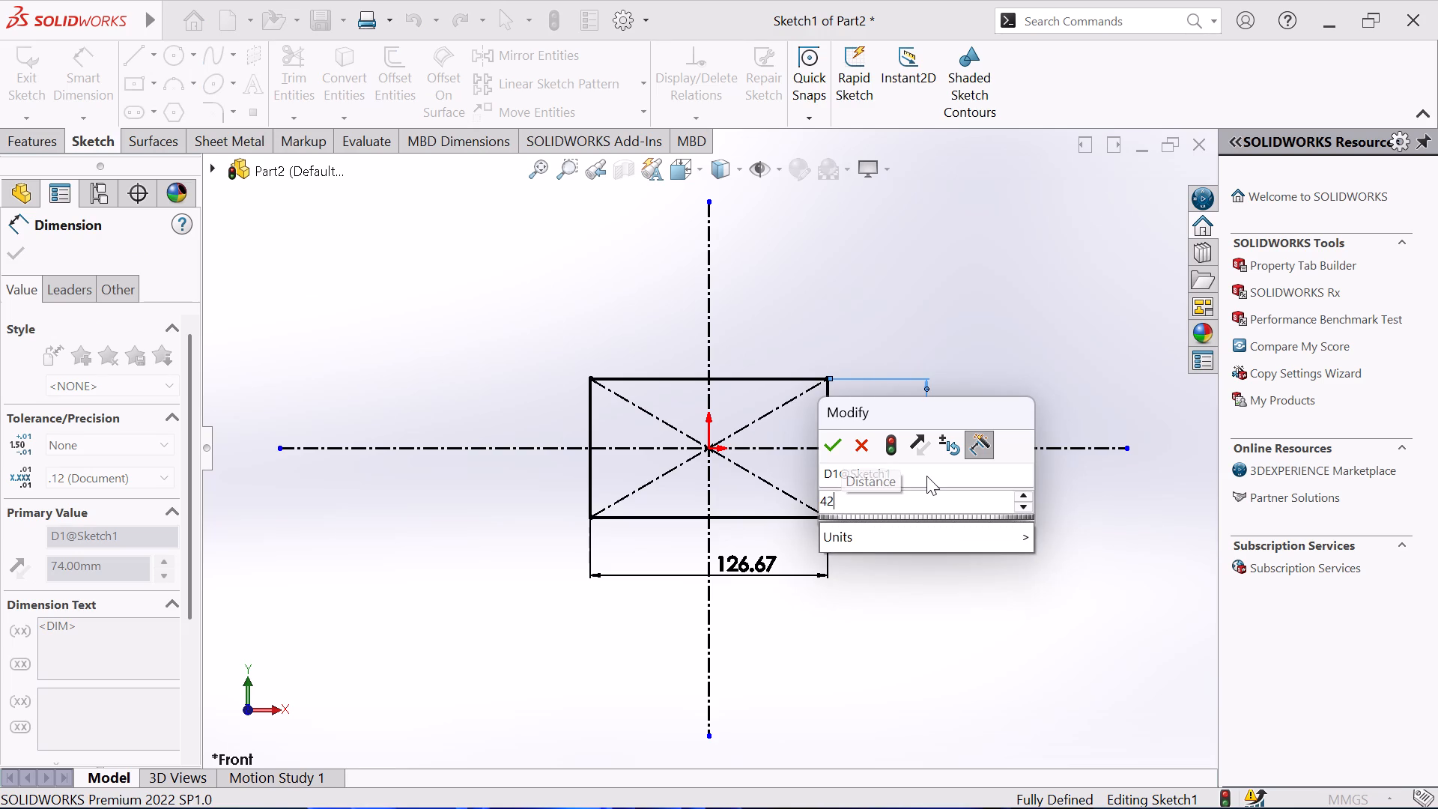
{"action": "key", "text": "period"}
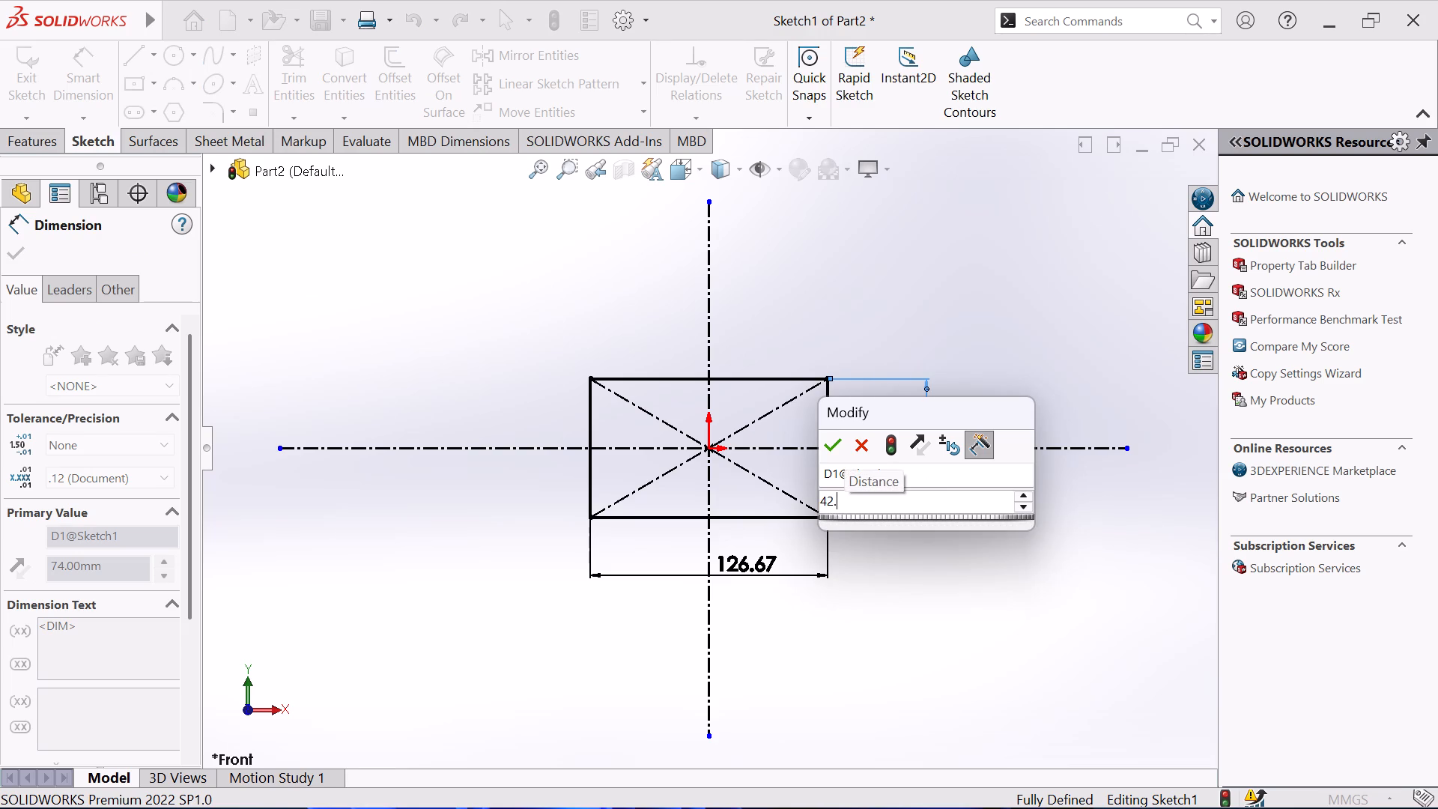
{"action": "type", "text": "67"}
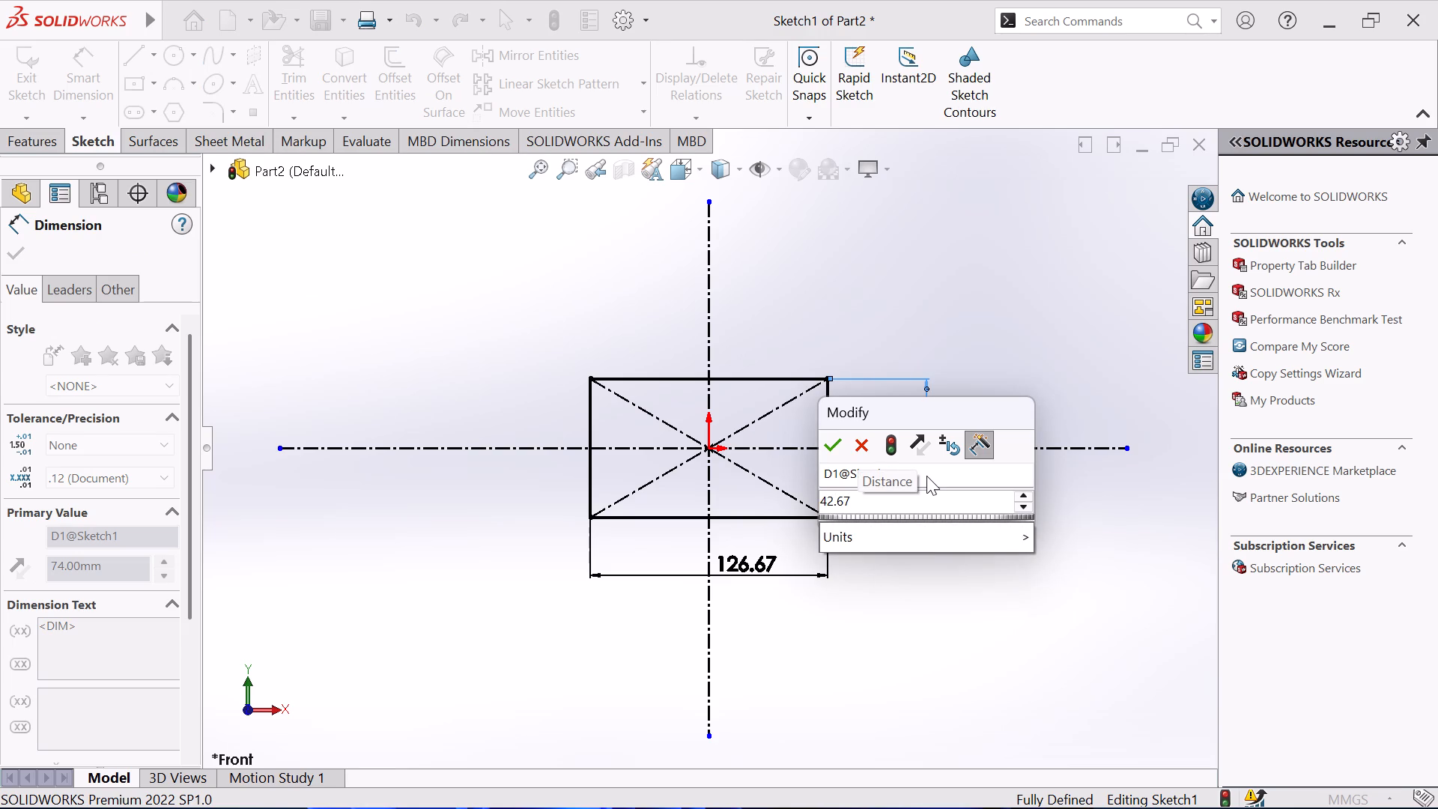
{"action": "key", "text": "Return"}
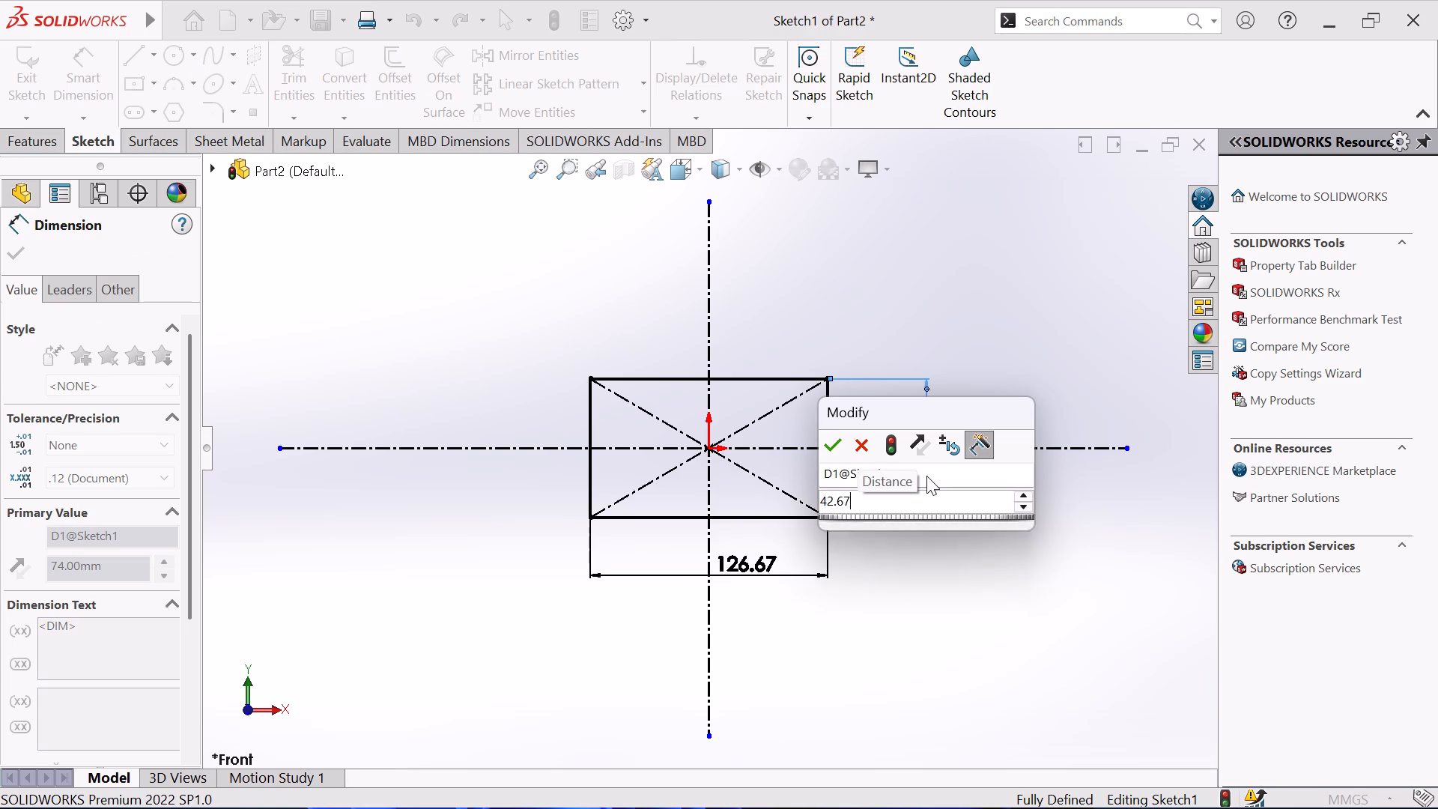
{"action": "right_click", "coordinate": [995, 545]}
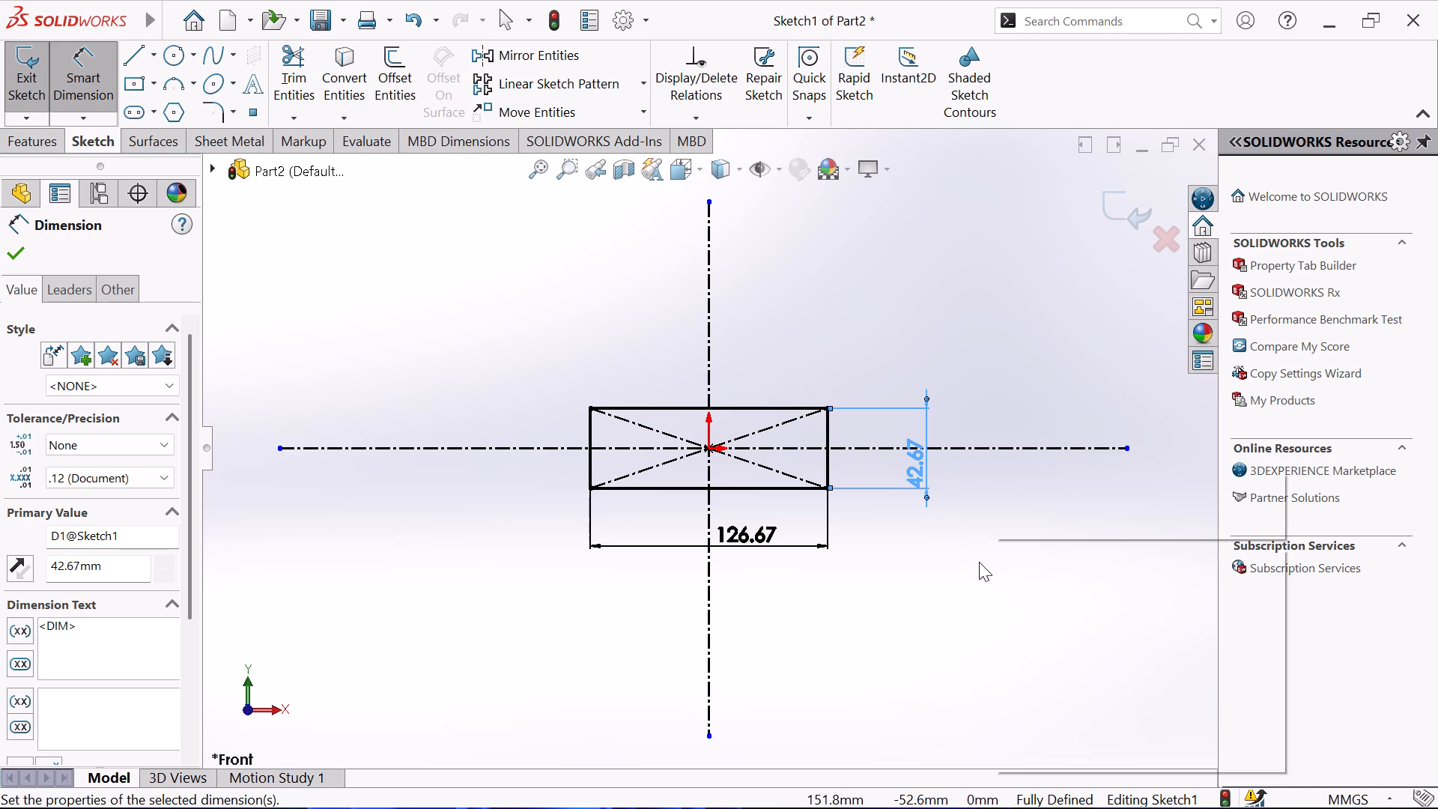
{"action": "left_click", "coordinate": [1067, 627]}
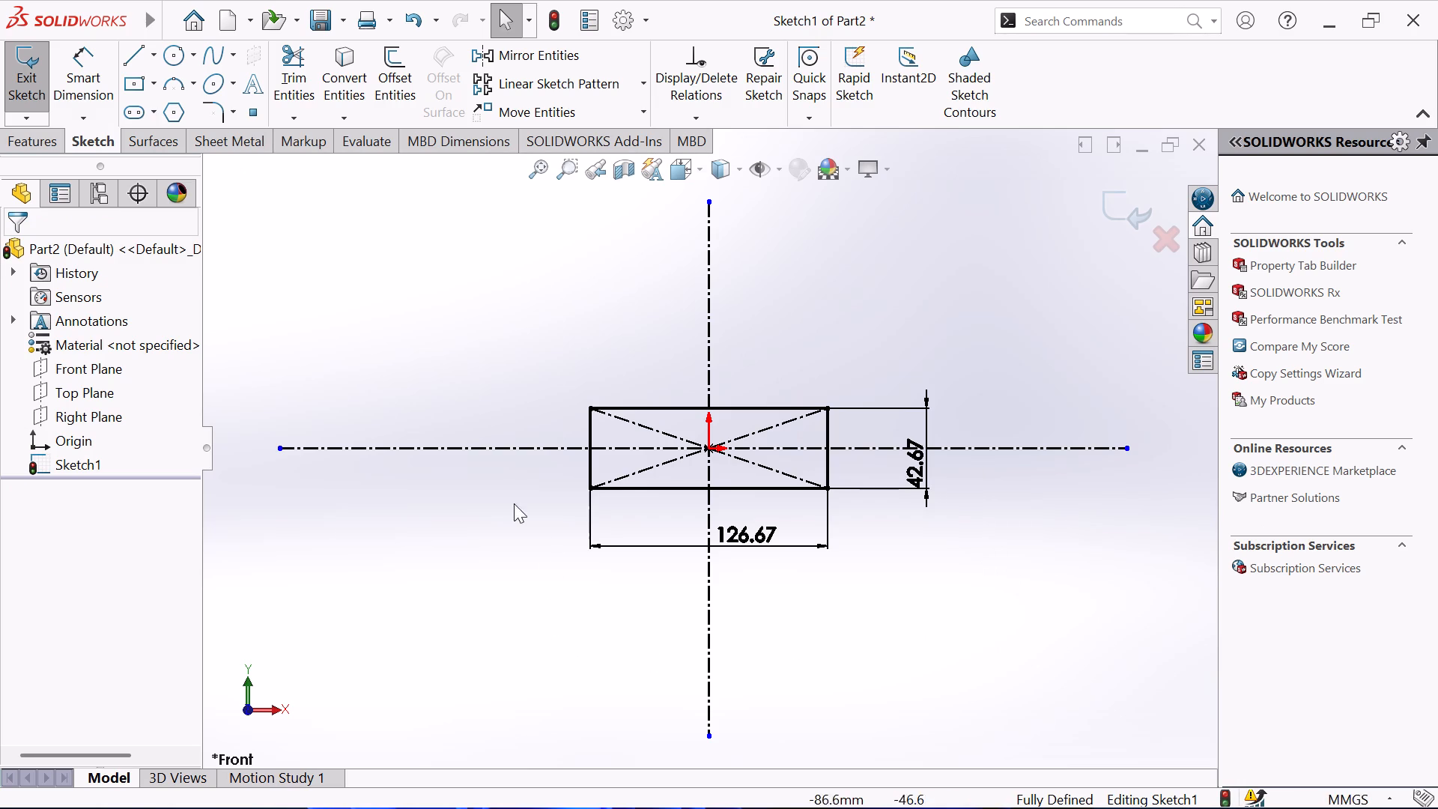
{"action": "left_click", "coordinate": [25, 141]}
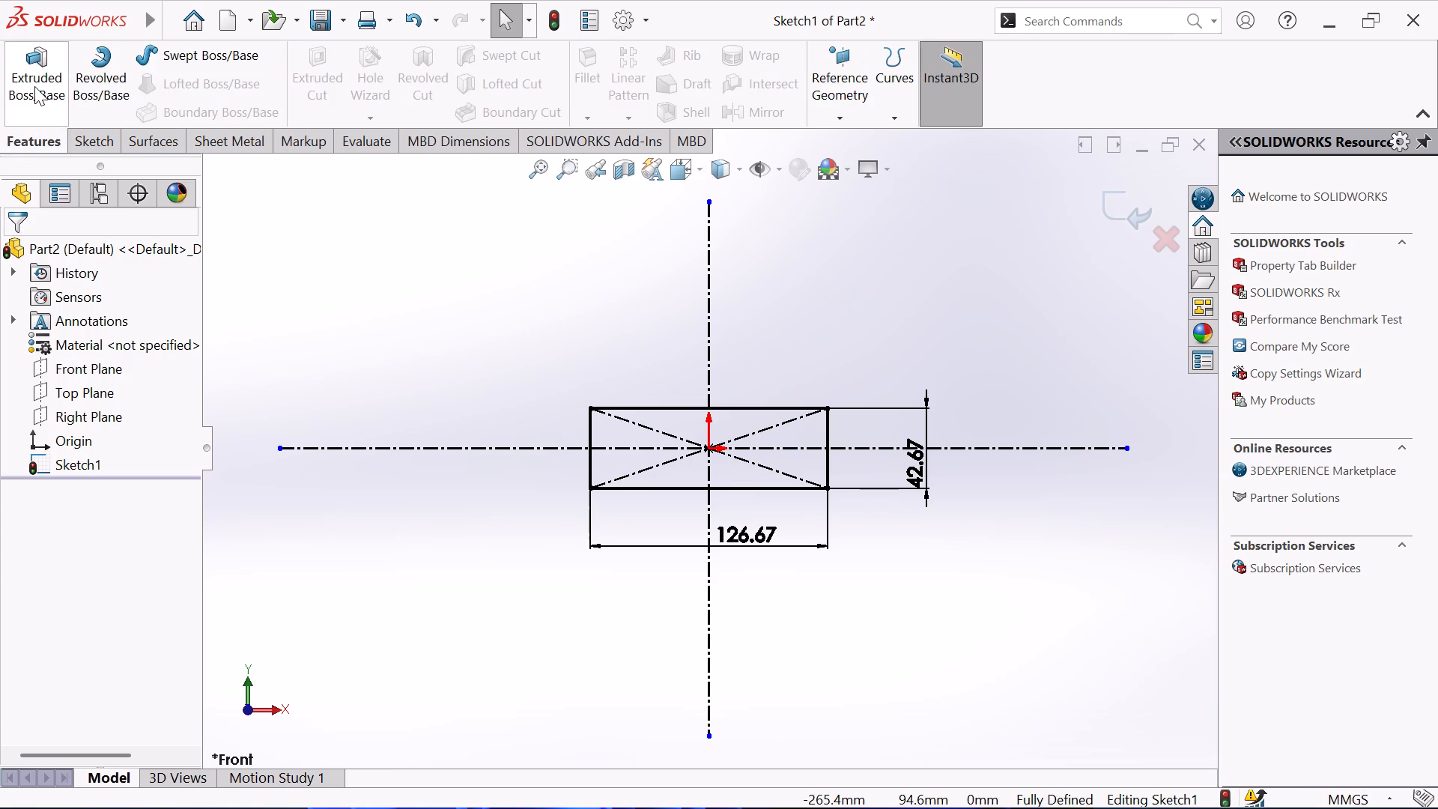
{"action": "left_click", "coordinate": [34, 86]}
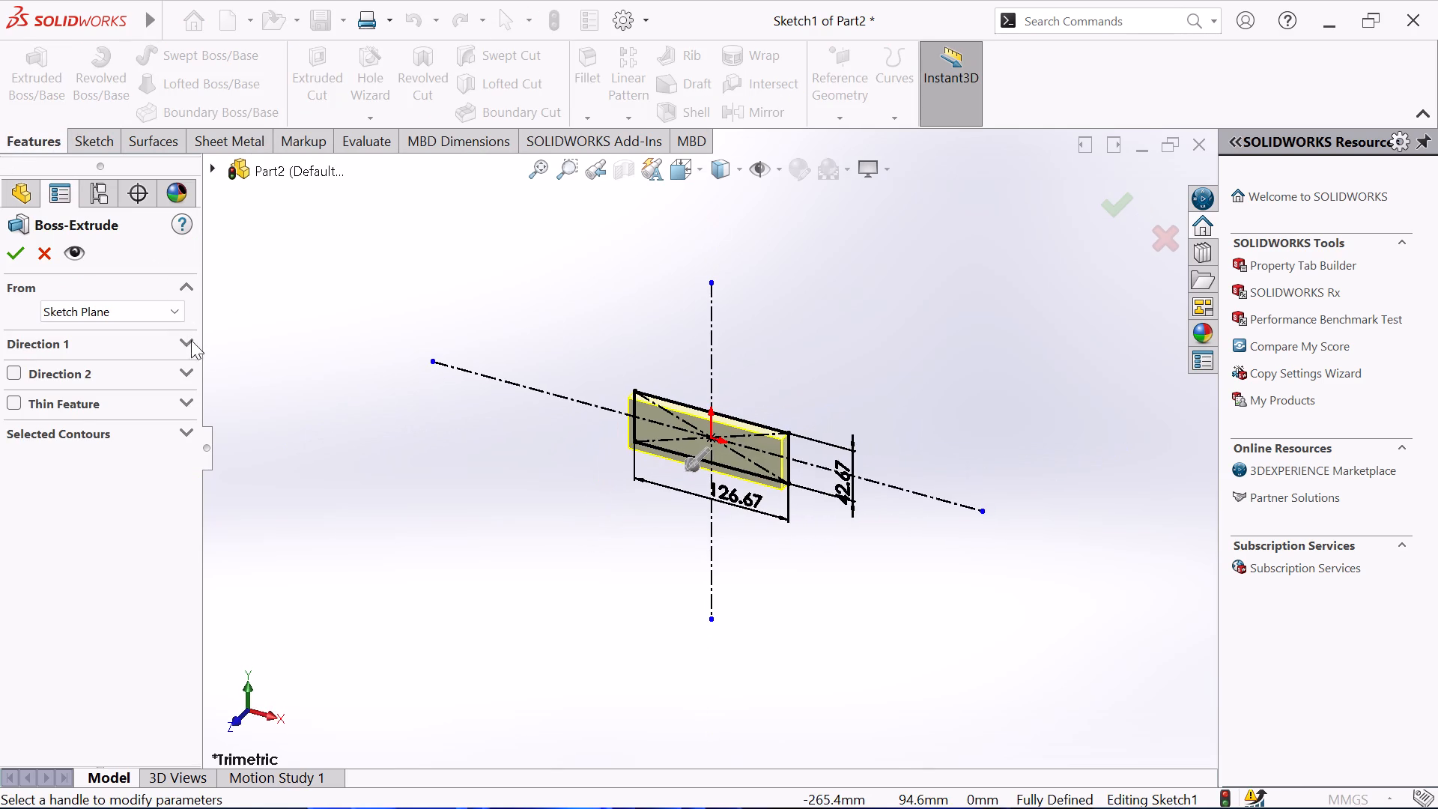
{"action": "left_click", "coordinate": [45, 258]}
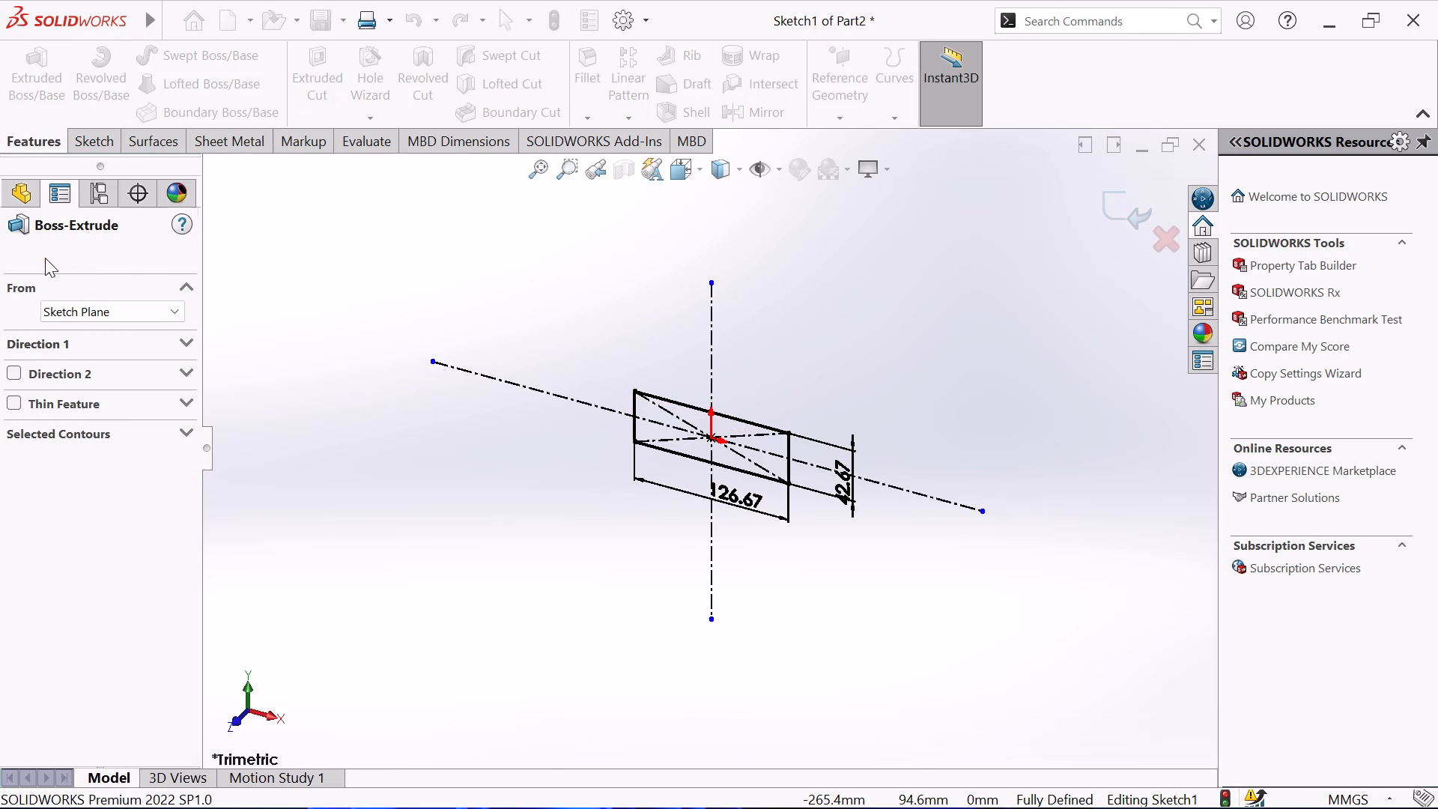
Create a sheet metal Base Flange from the rectangle sketch with a thickness of 2 mm.
{"action": "left_click", "coordinate": [94, 146]}
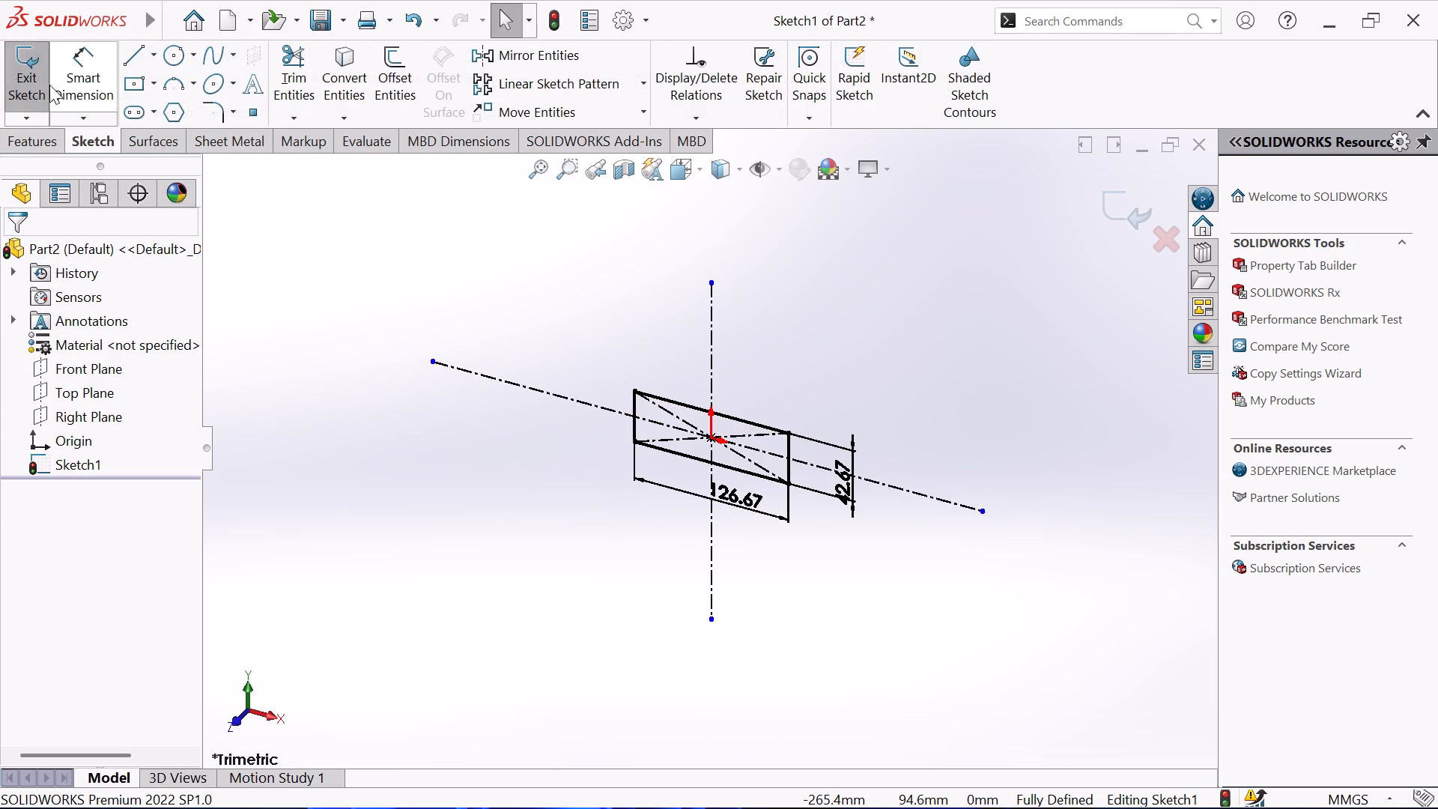
{"action": "left_click", "coordinate": [240, 136]}
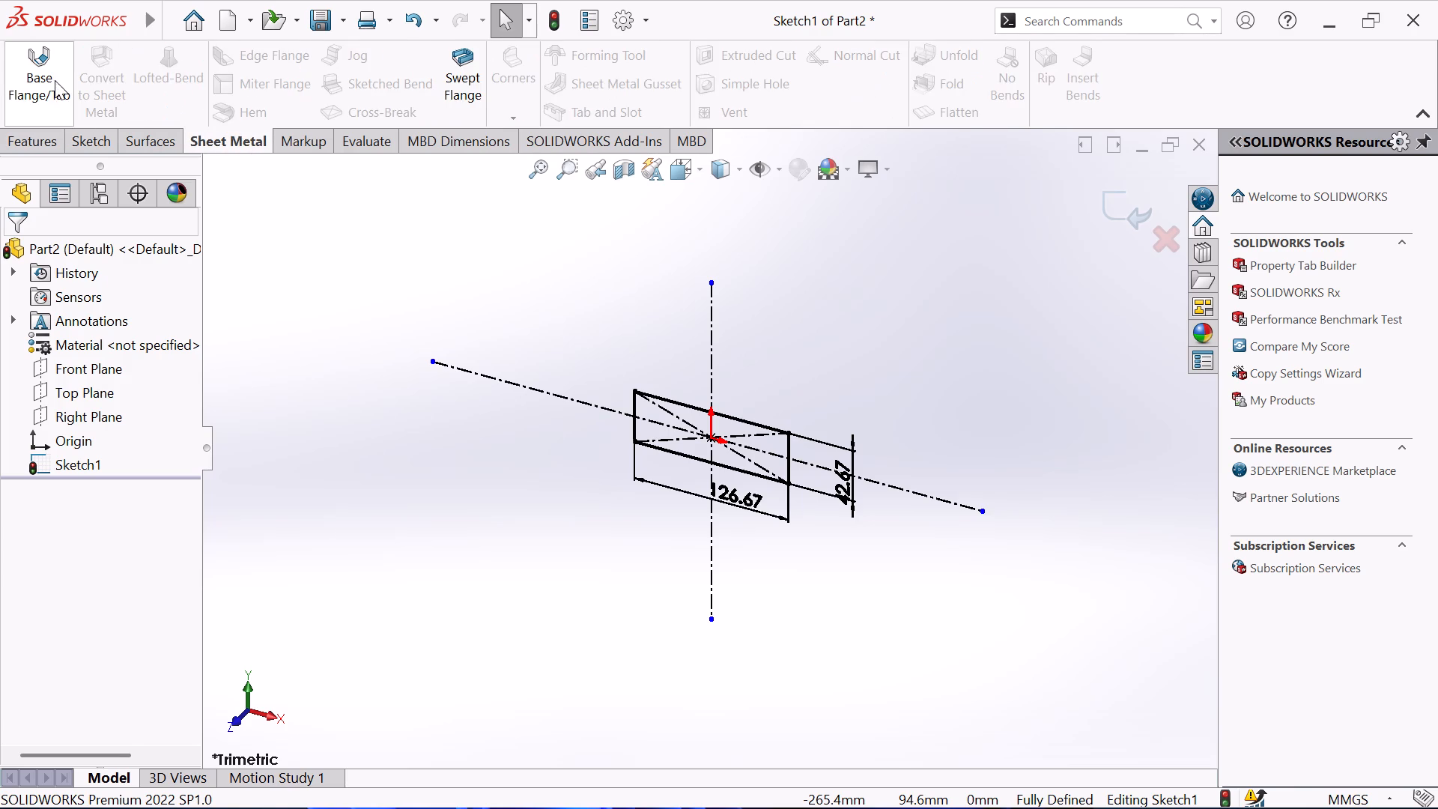
{"action": "left_click", "coordinate": [52, 76]}
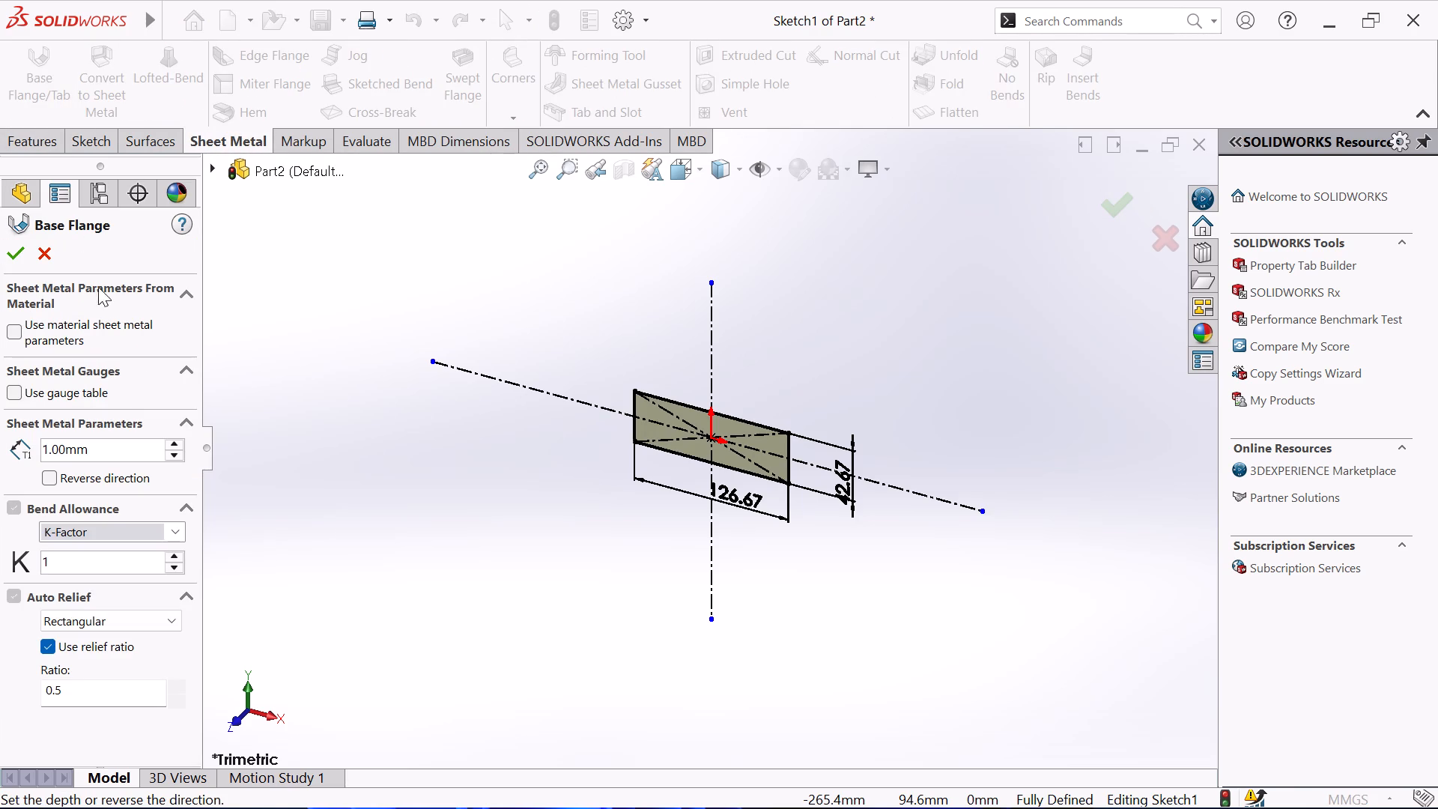
{"action": "left_click", "coordinate": [170, 441]}
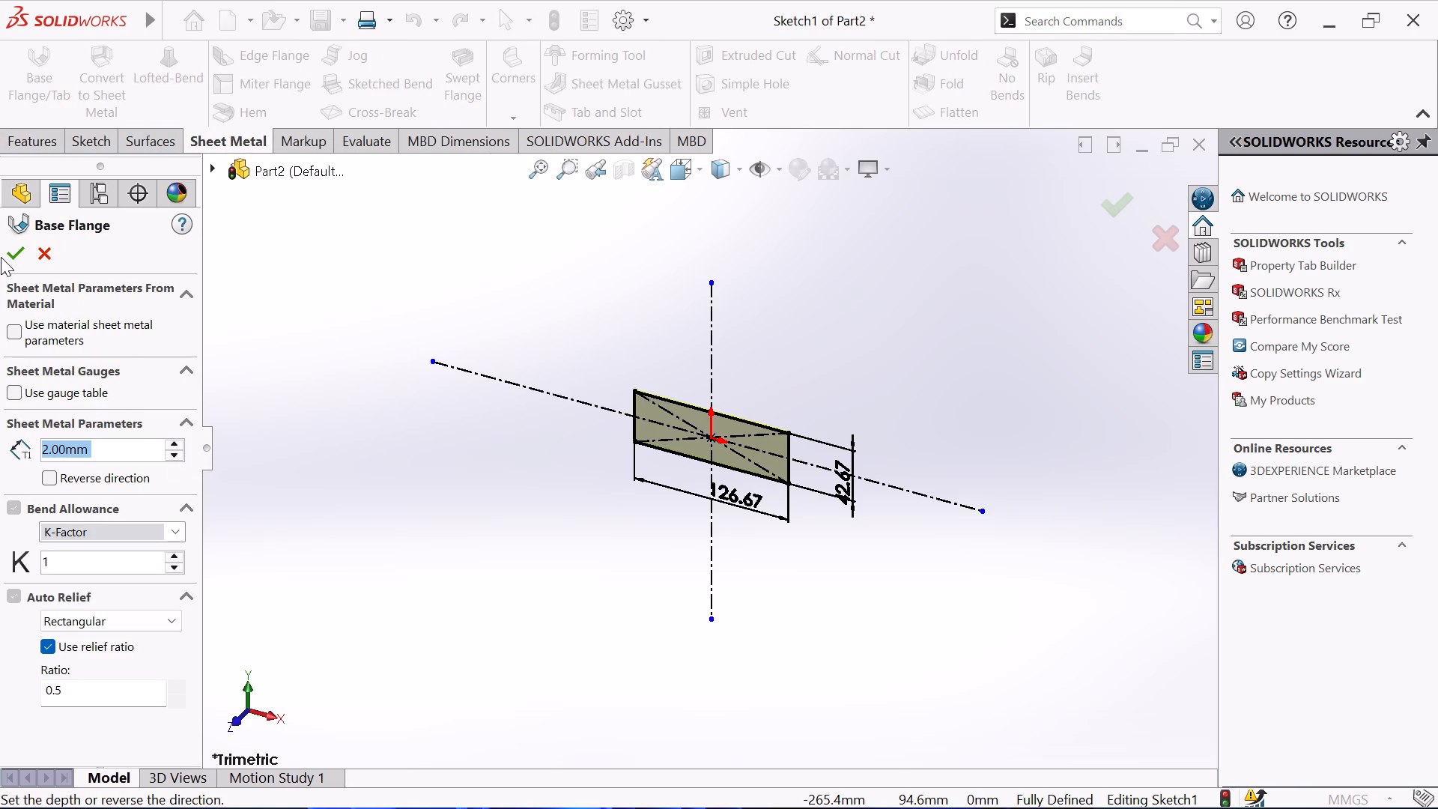
{"action": "left_click", "coordinate": [20, 257]}
{"action": "left_click", "coordinate": [408, 377]}
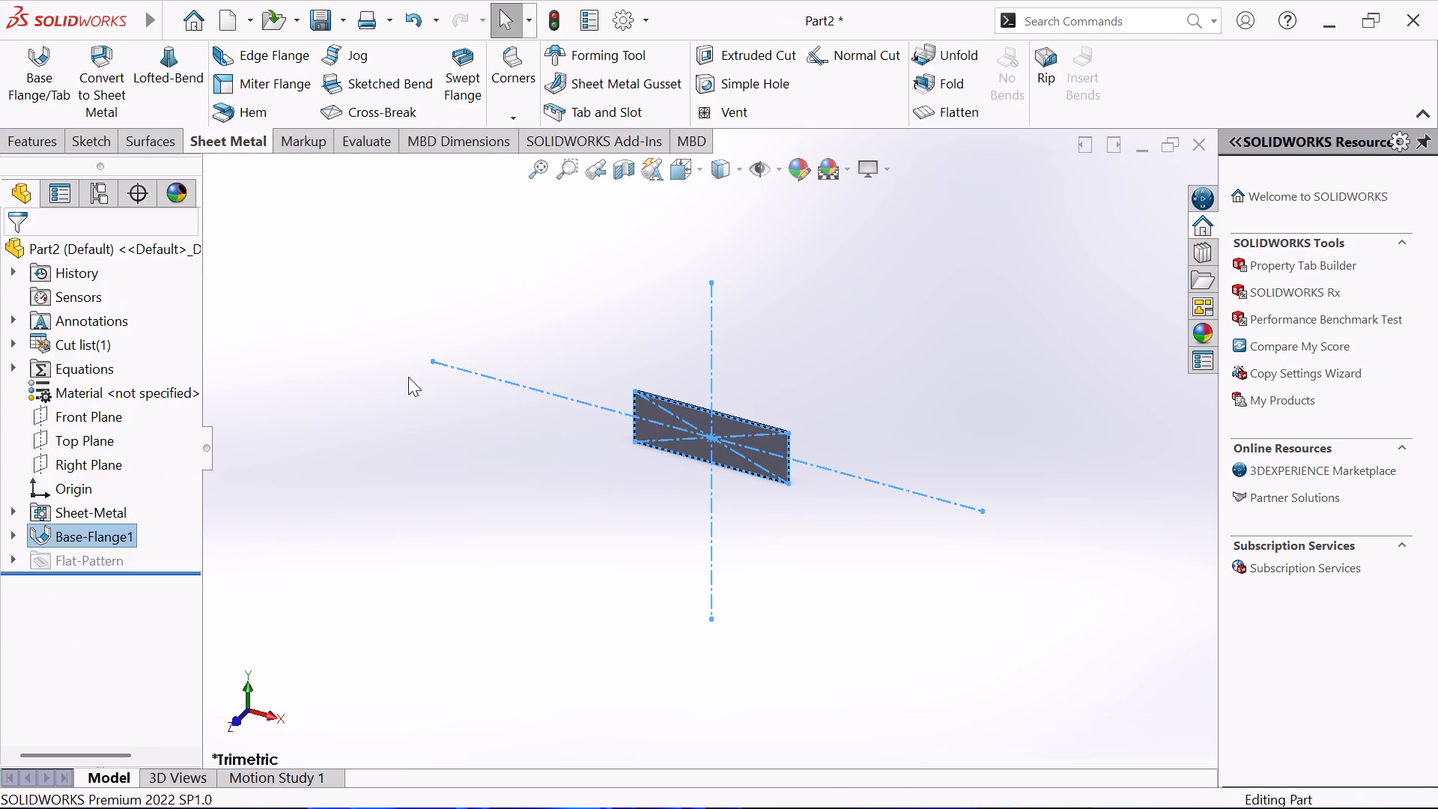
Add a 90-degree Edge Flange, 54.67 mm long, along one short edge of the base plate.
{"action": "middle_click_drag", "start_coordinate": [486, 419], "coordinate": [920, 727]}
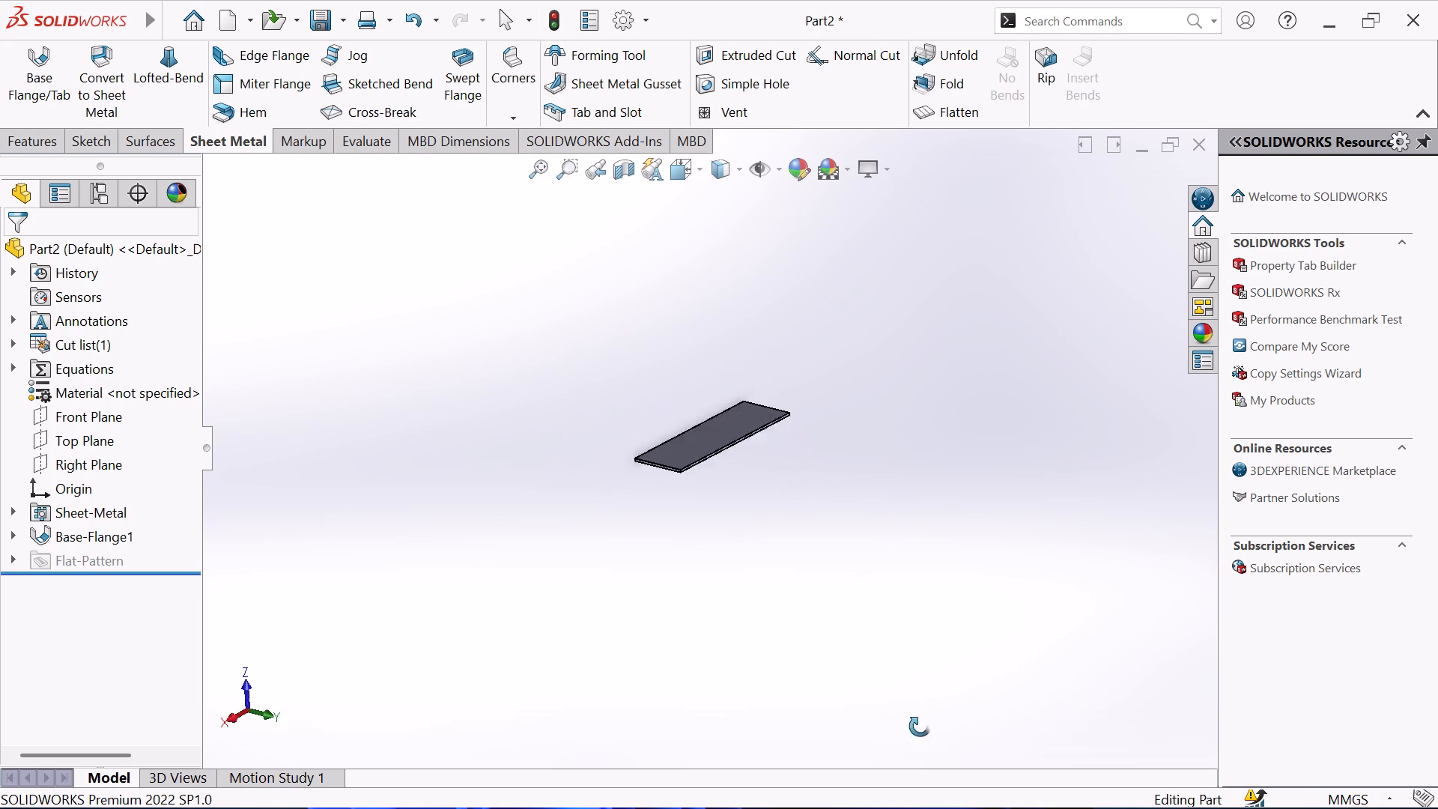
{"action": "middle_click_drag", "start_coordinate": [920, 727], "coordinate": [942, 745]}
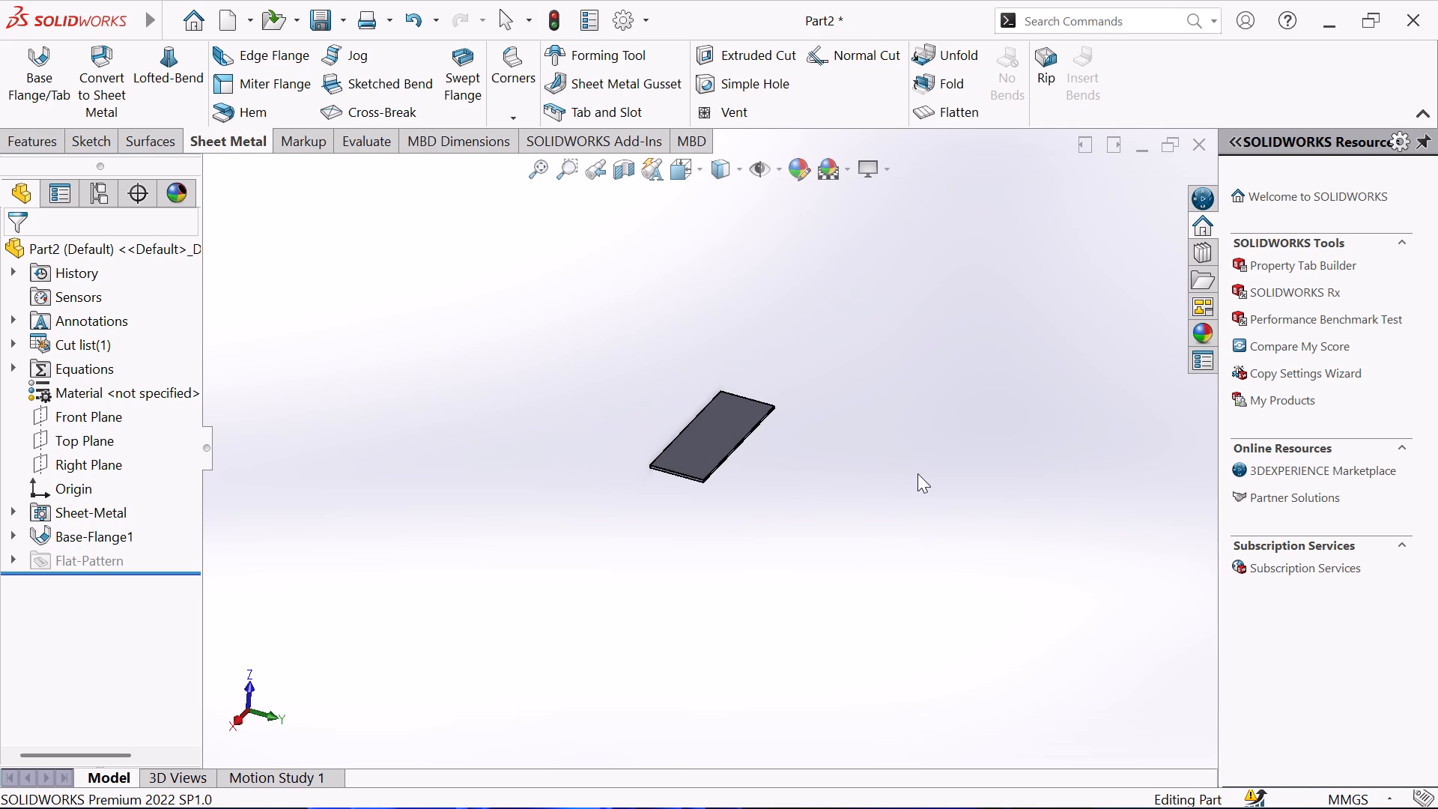
{"action": "middle_click_drag", "start_coordinate": [917, 473], "coordinate": [826, 644]}
{"action": "scroll", "coordinate": [813, 306], "scroll_direction": "down", "scroll_amount": 3}
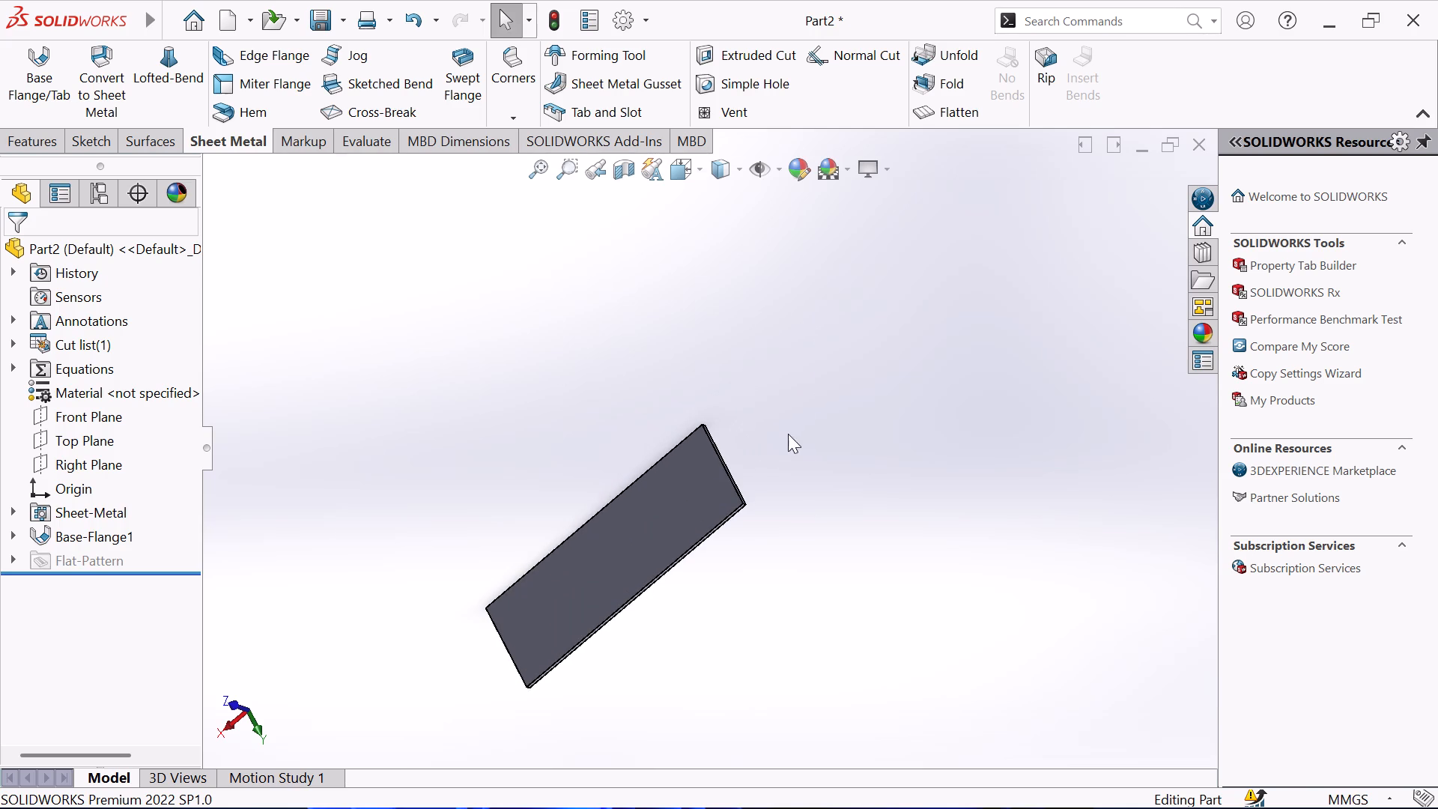
{"action": "left_click", "coordinate": [261, 47]}
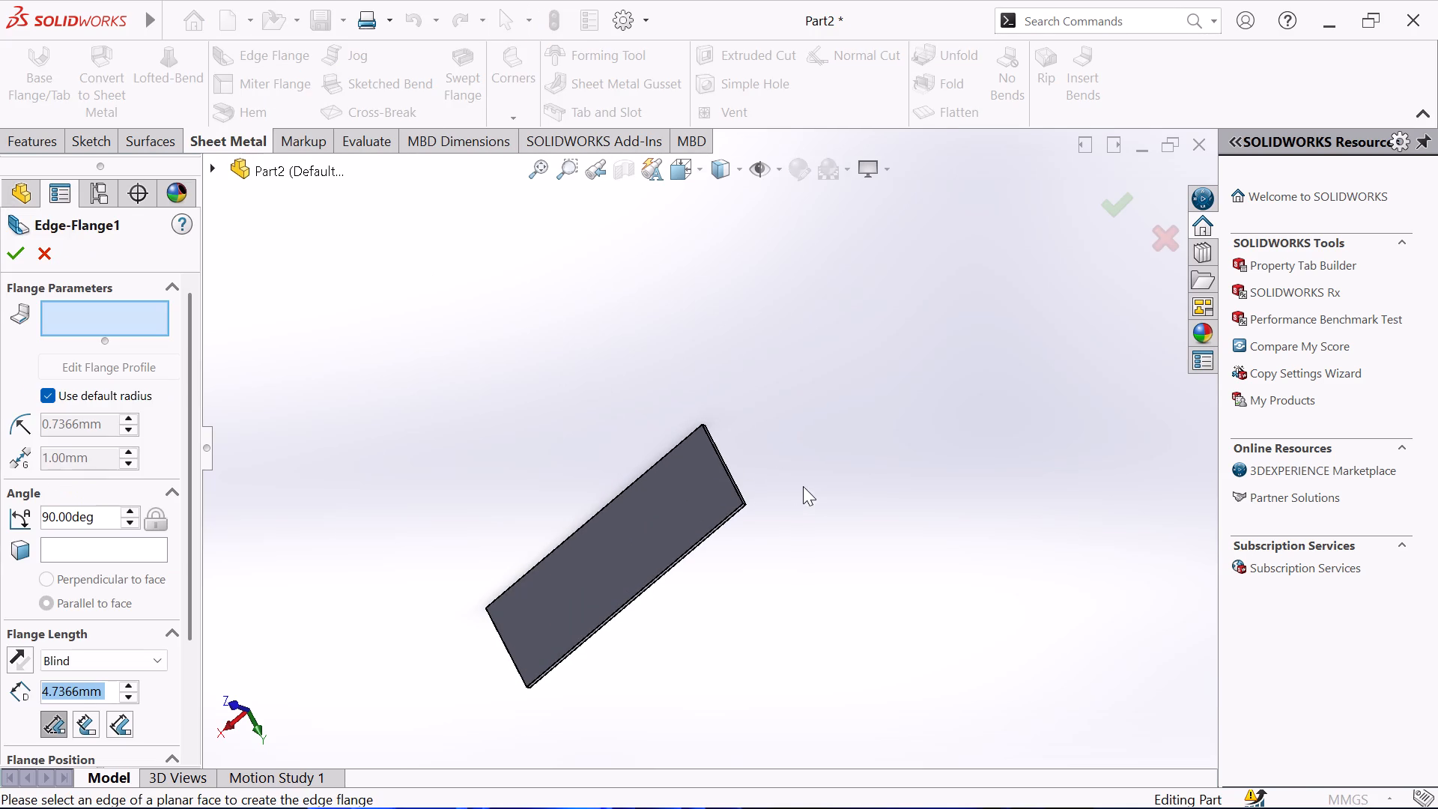
{"action": "left_click", "coordinate": [720, 463]}
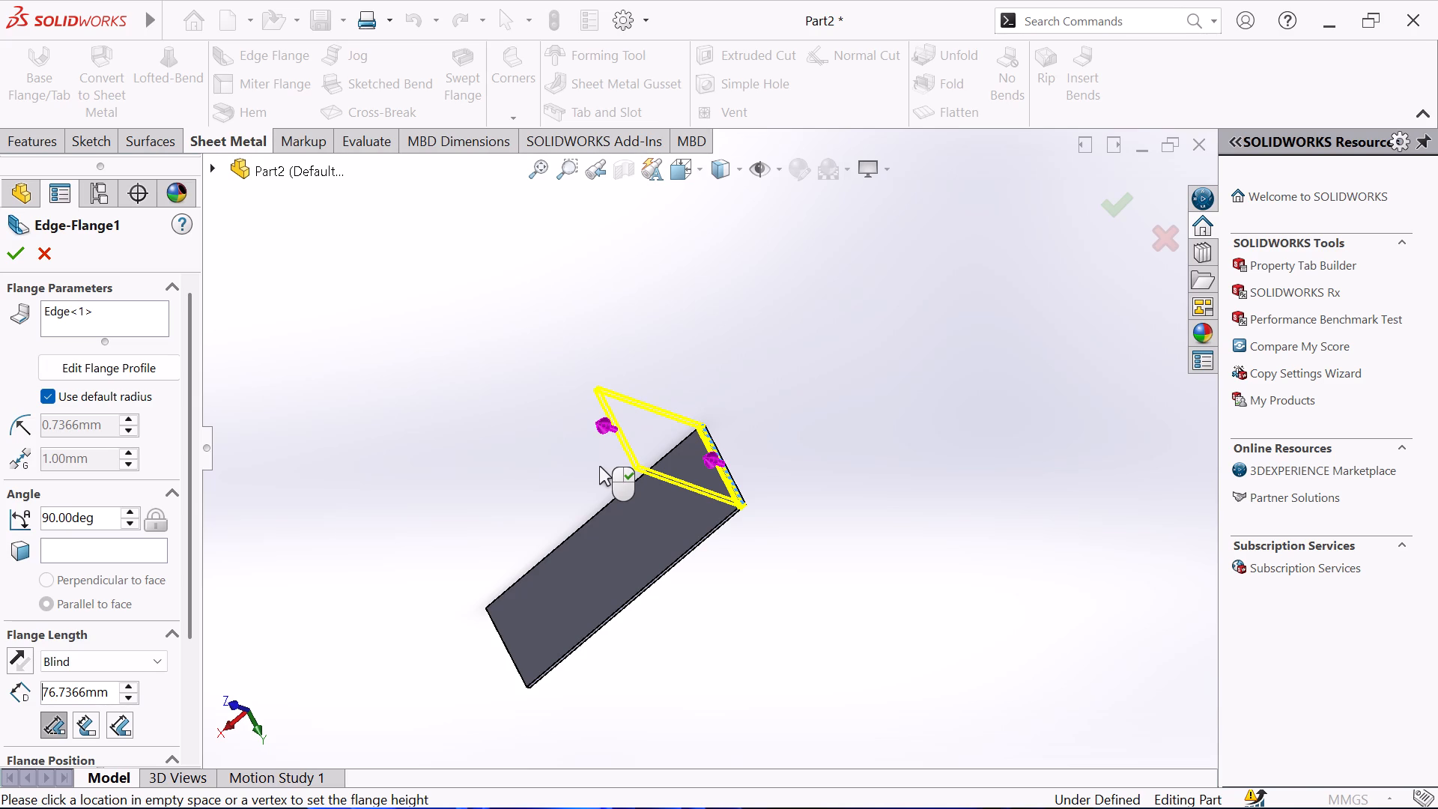
{"action": "left_click", "coordinate": [598, 467]}
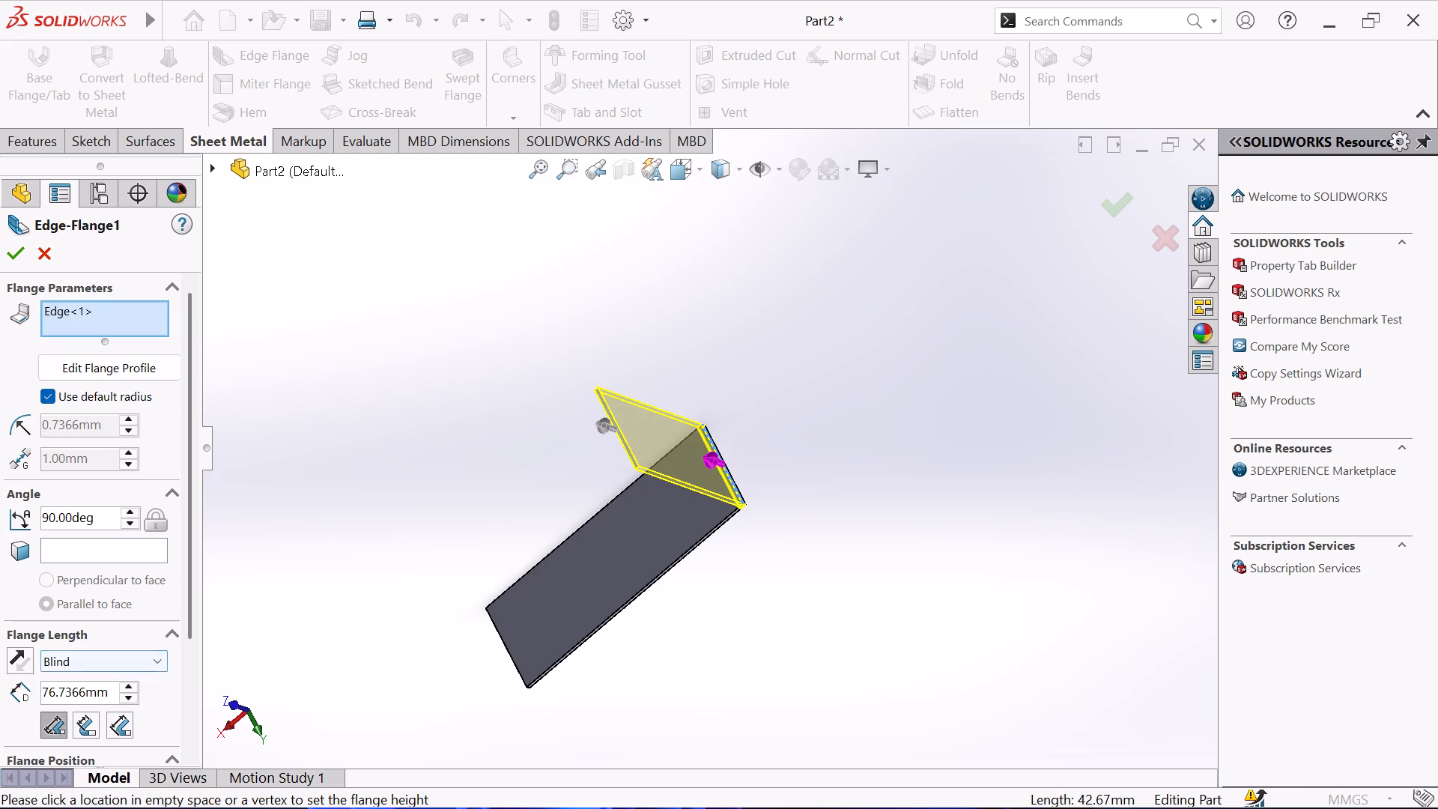
{"action": "double_click", "coordinate": [103, 686]}
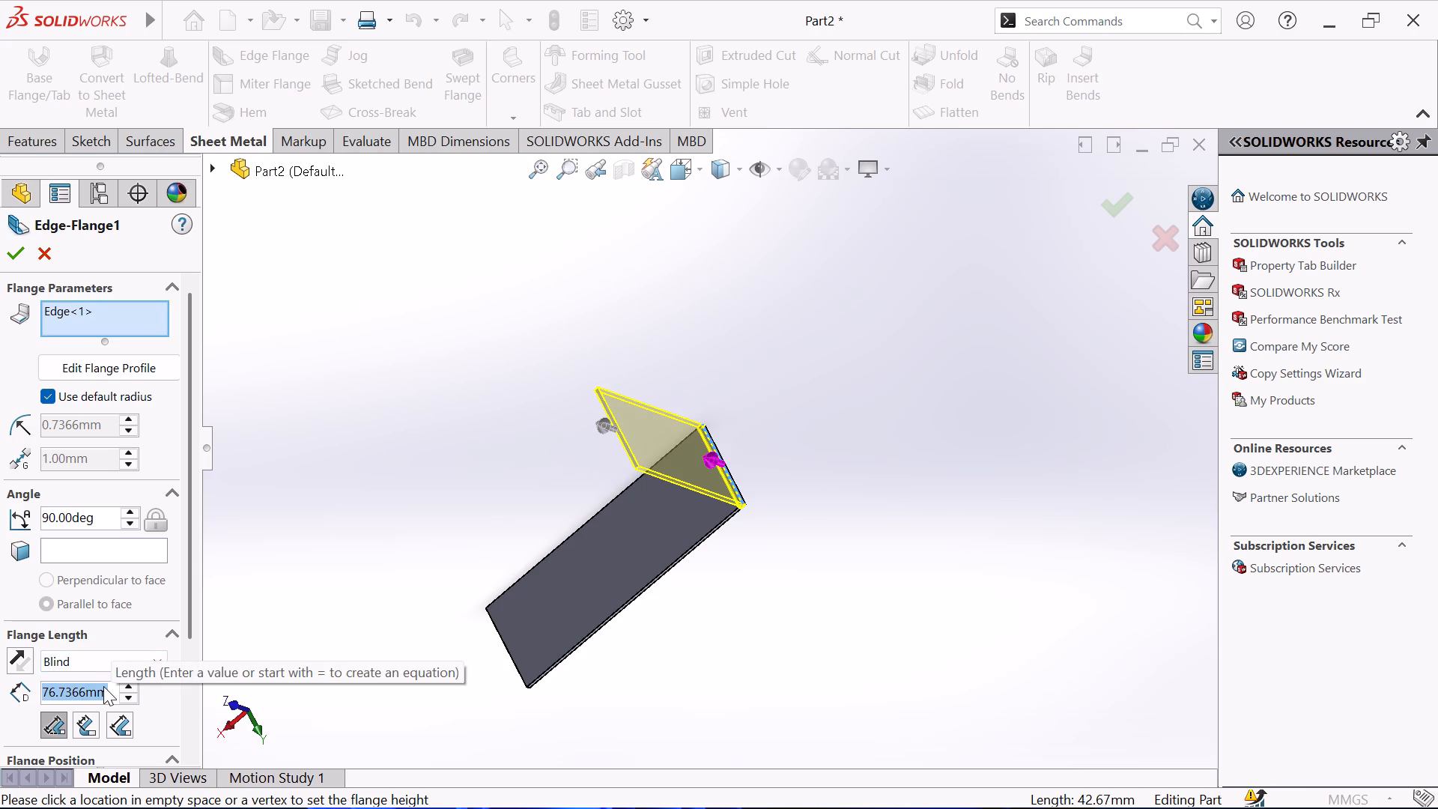
{"action": "key", "text": "5"}
{"action": "key", "text": "4"}
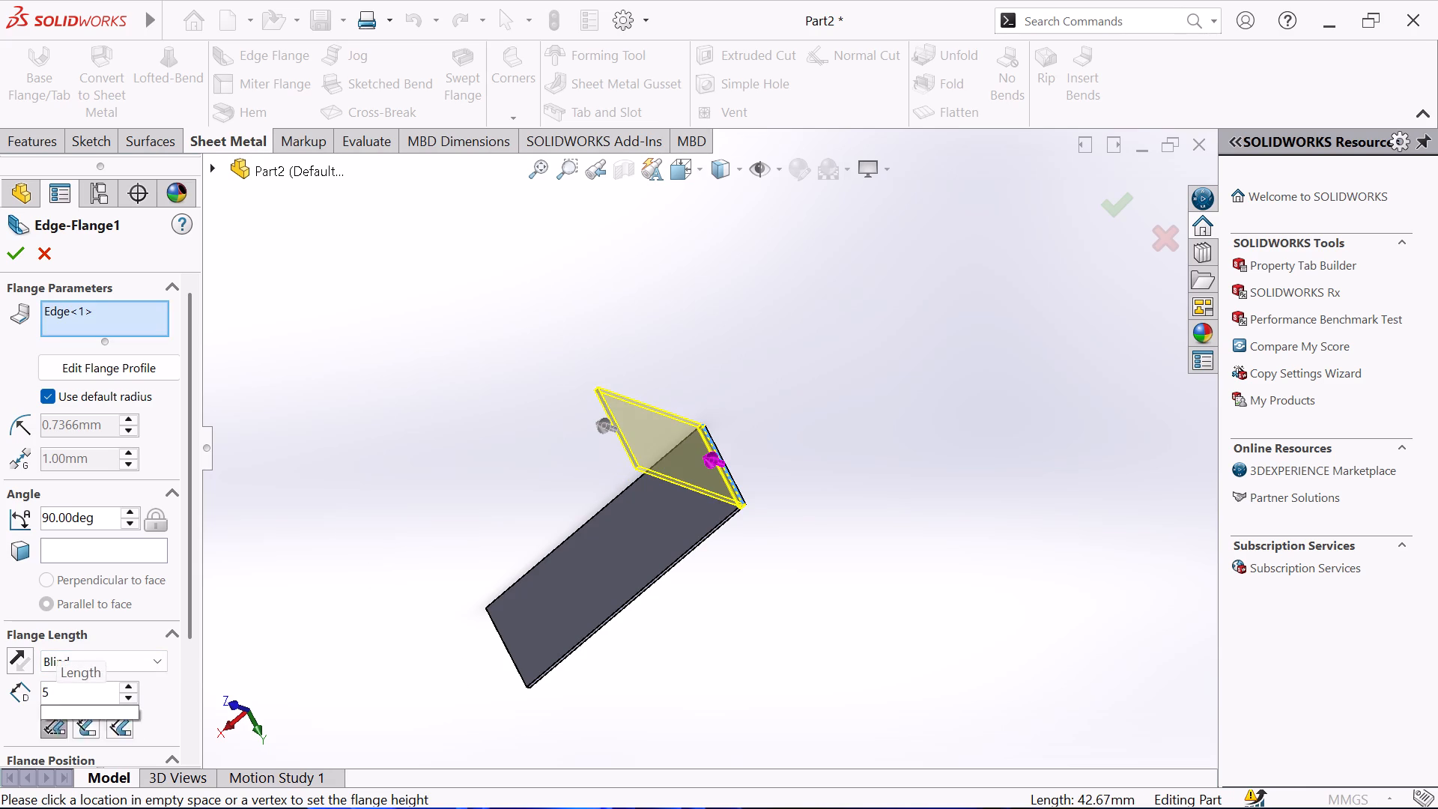
{"action": "key", "text": "period"}
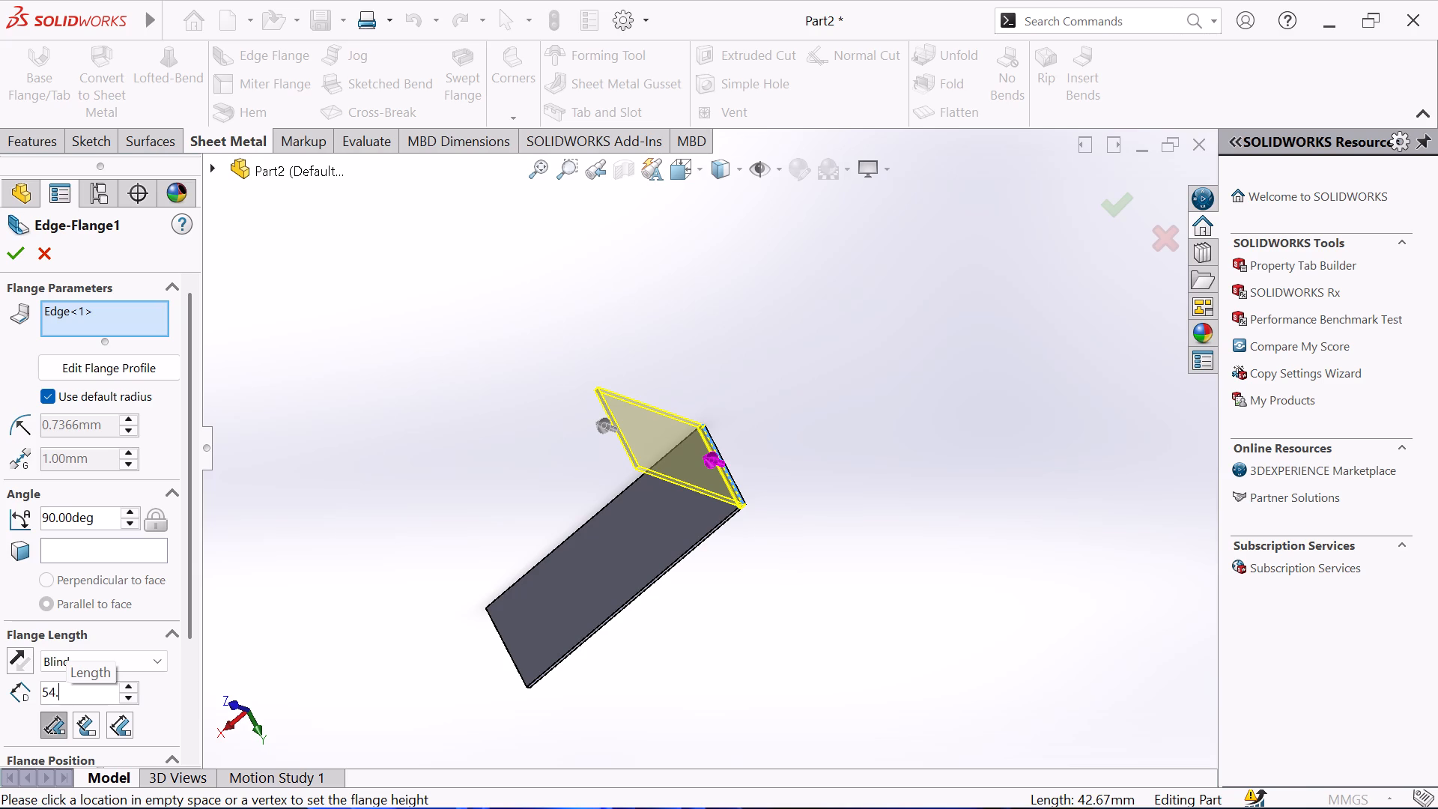
{"action": "type", "text": "67"}
{"action": "key", "text": "Return"}
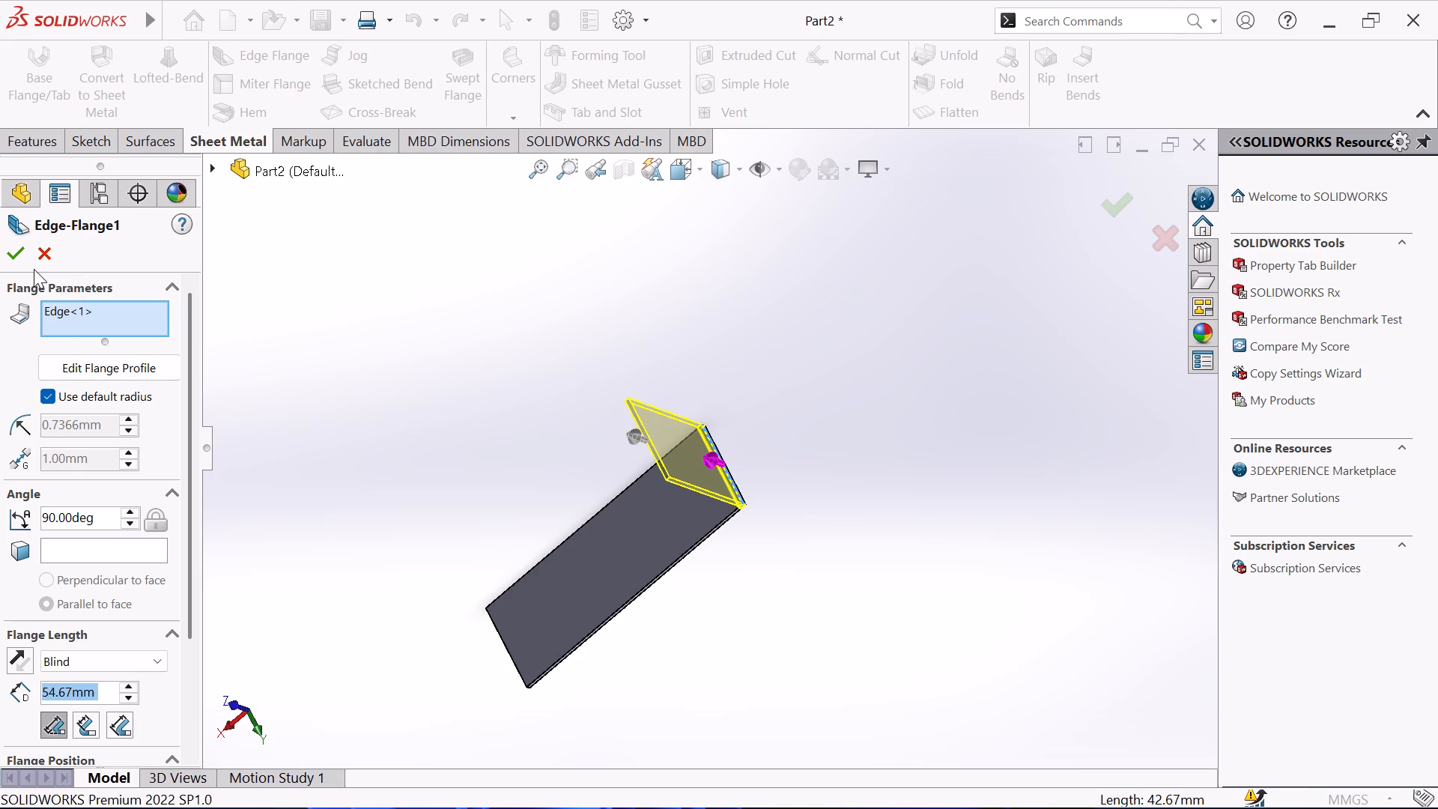
{"action": "left_click", "coordinate": [9, 260]}
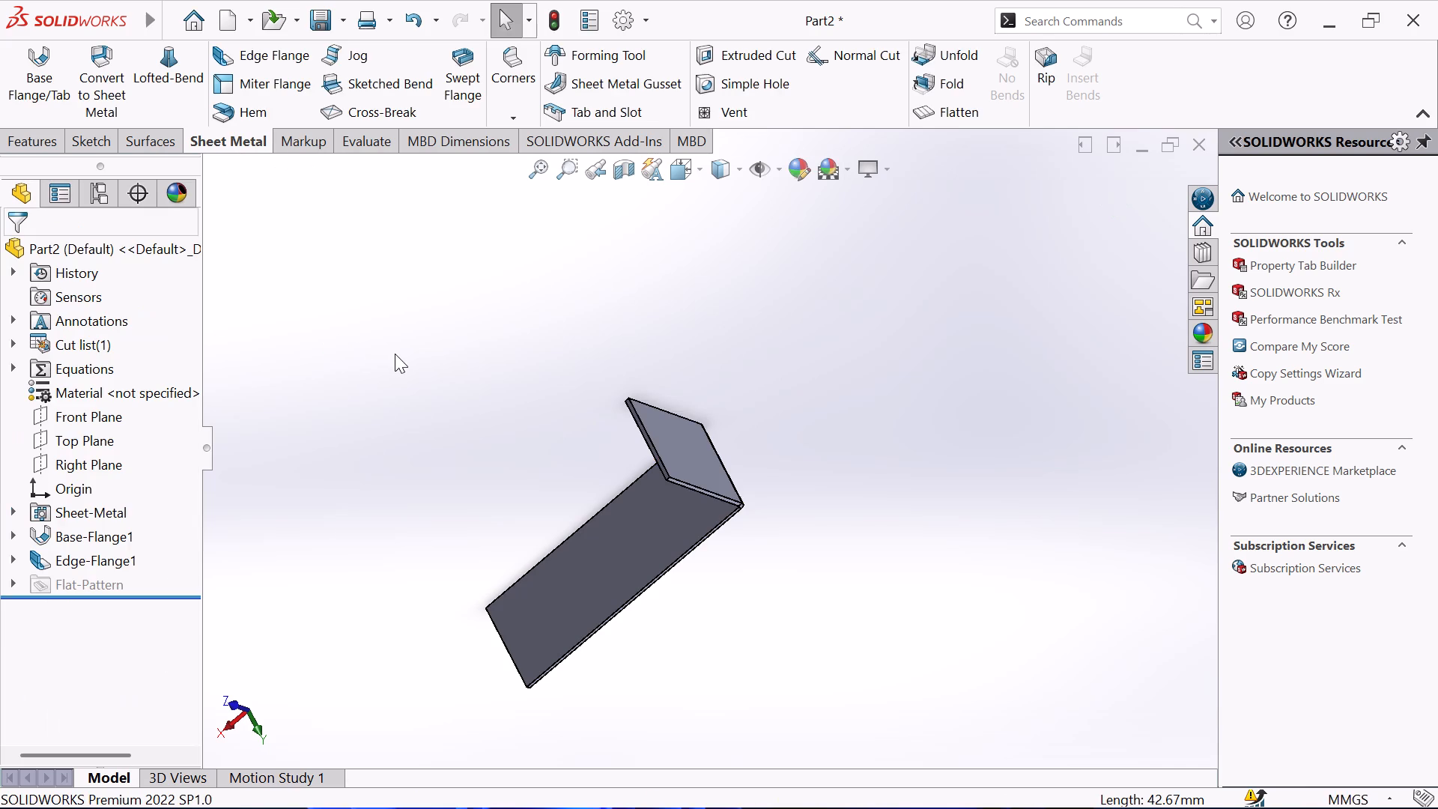
Add a 90-degree Edge Flange, 32 mm long, on the upright flange's free top edge, pointing outward away from the base plate.
{"action": "middle_click_drag", "start_coordinate": [398, 353], "coordinate": [482, 240]}
{"action": "scroll", "coordinate": [676, 330], "scroll_direction": "down", "scroll_amount": 2}
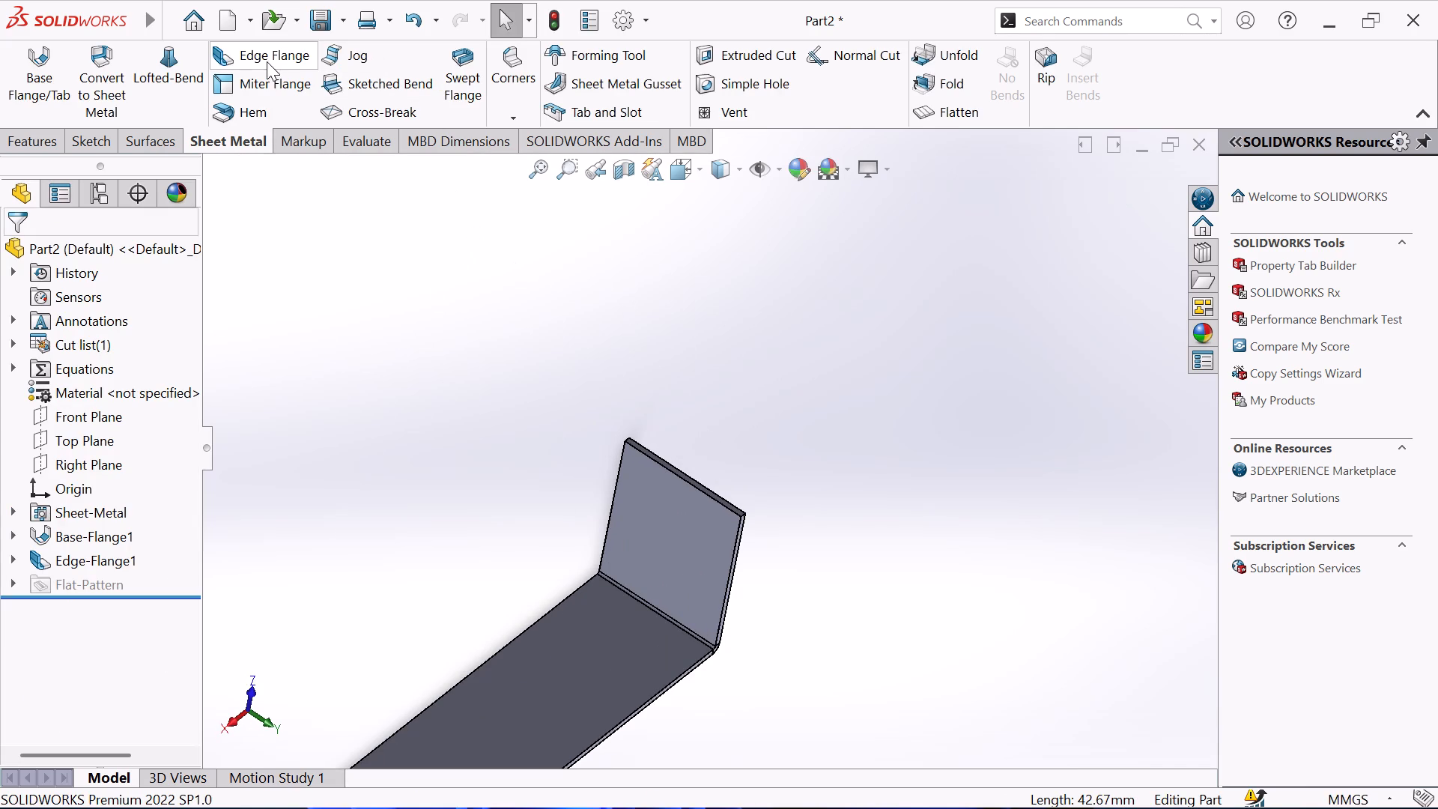
{"action": "left_click", "coordinate": [252, 53]}
{"action": "left_click", "coordinate": [698, 488]}
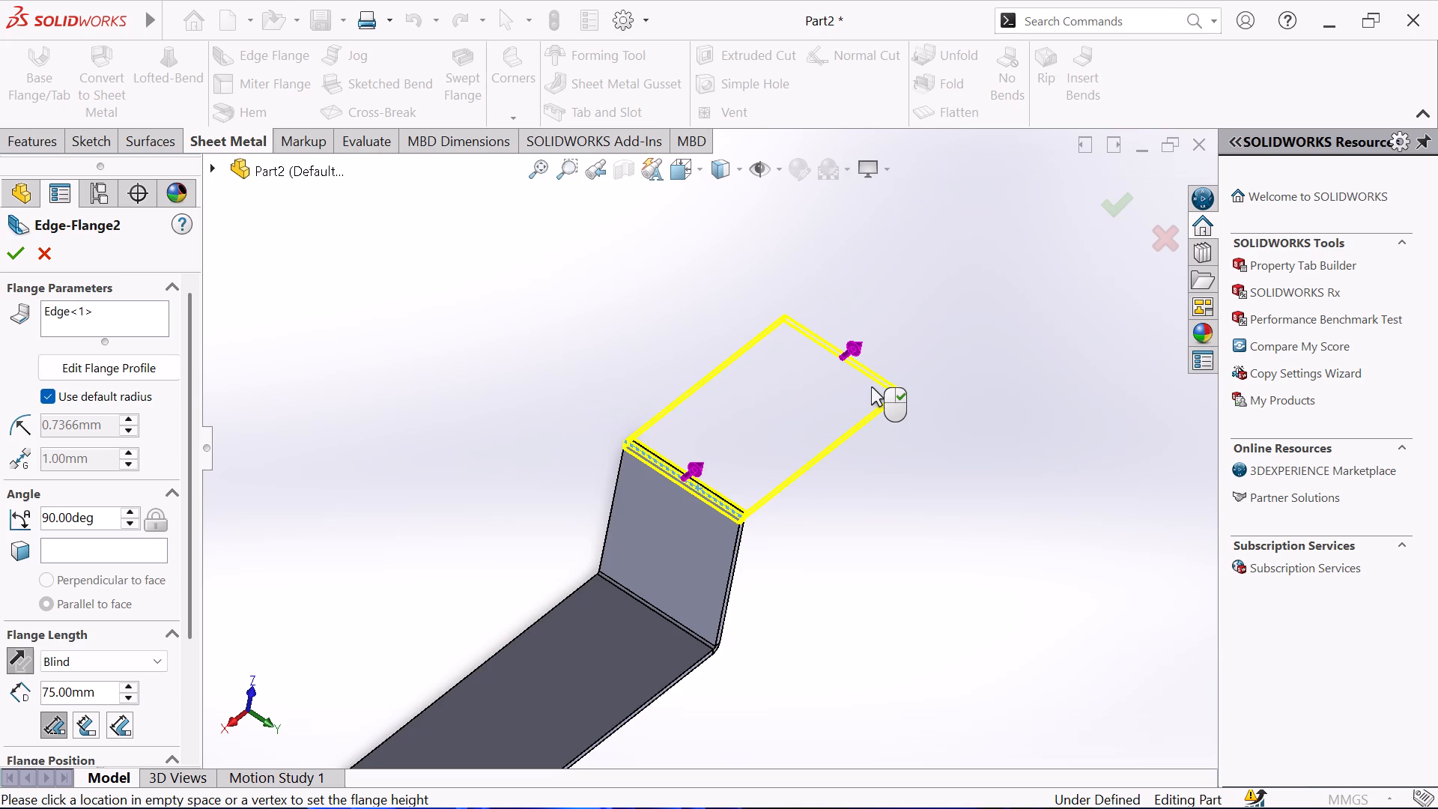
{"action": "left_click", "coordinate": [871, 387]}
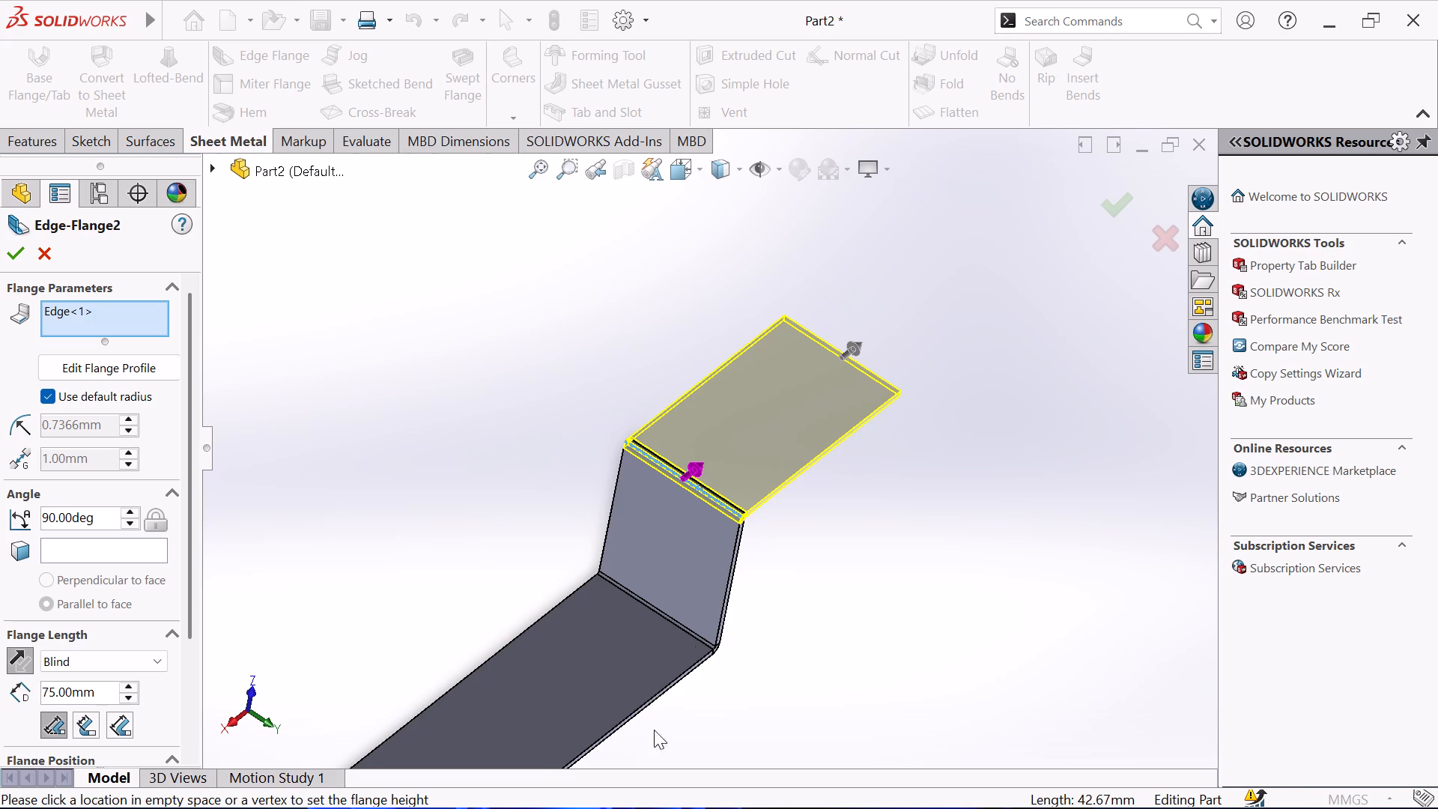
{"action": "left_click", "coordinate": [133, 703]}
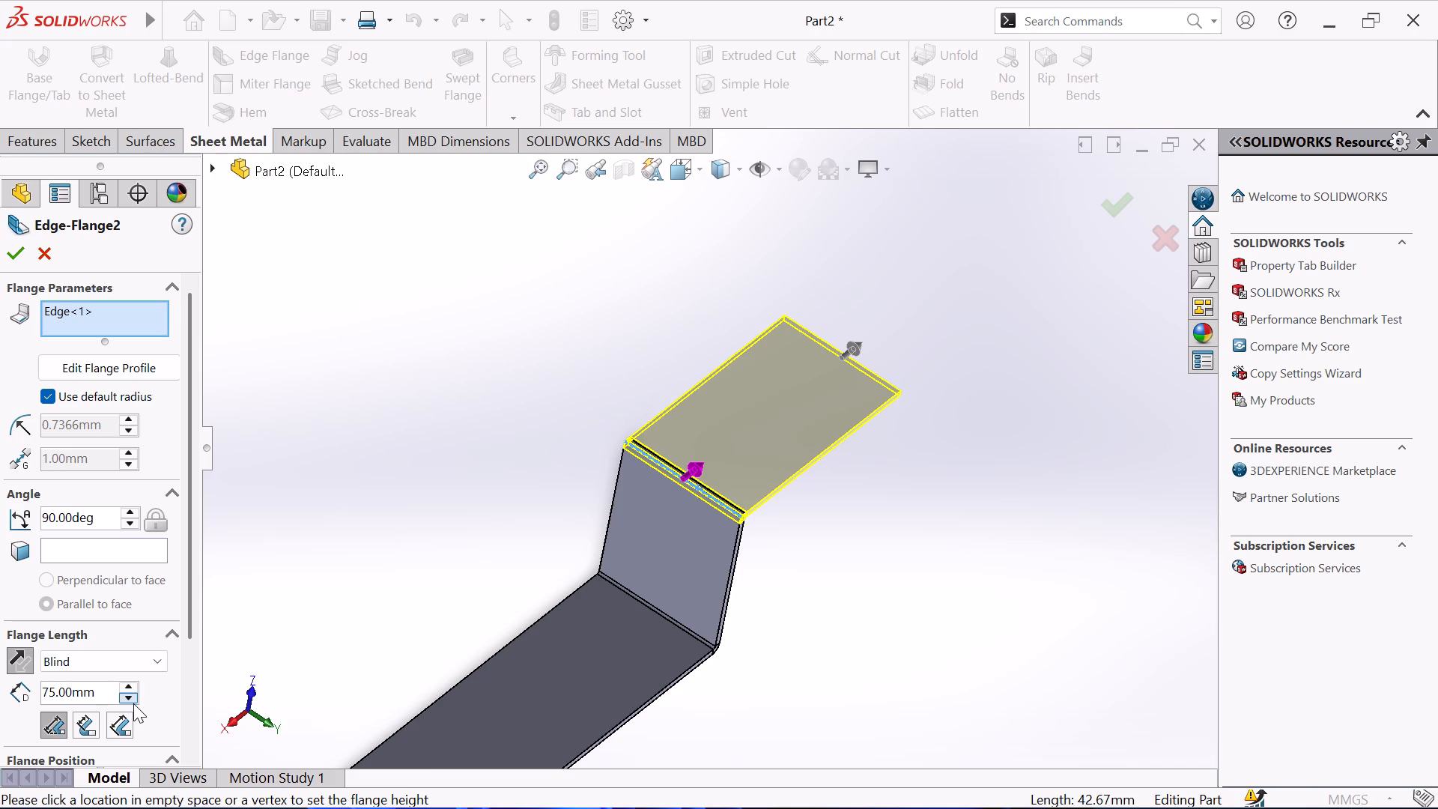
{"action": "left_click", "coordinate": [133, 703]}
{"action": "left_click", "coordinate": [133, 703]}
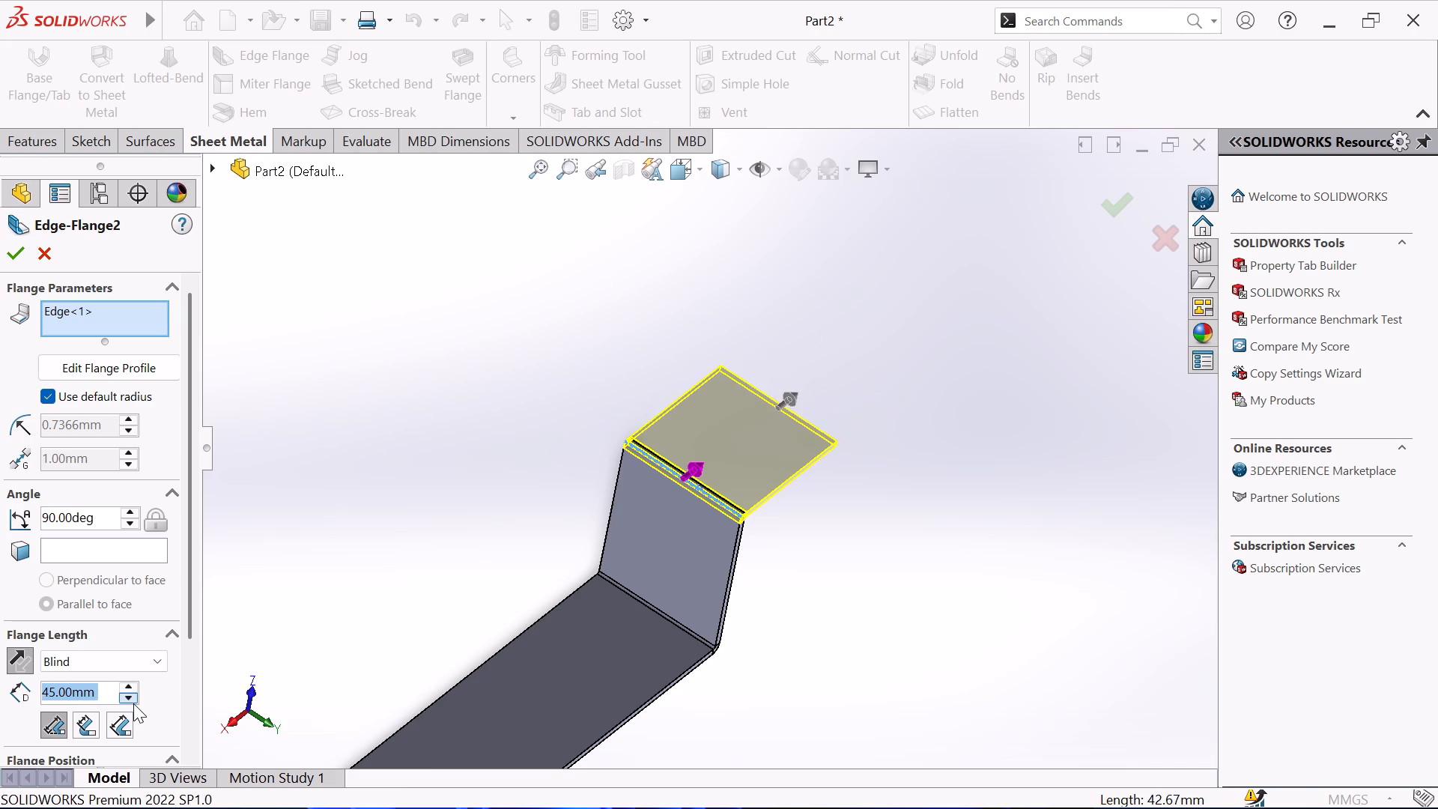
{"action": "left_click", "coordinate": [133, 703]}
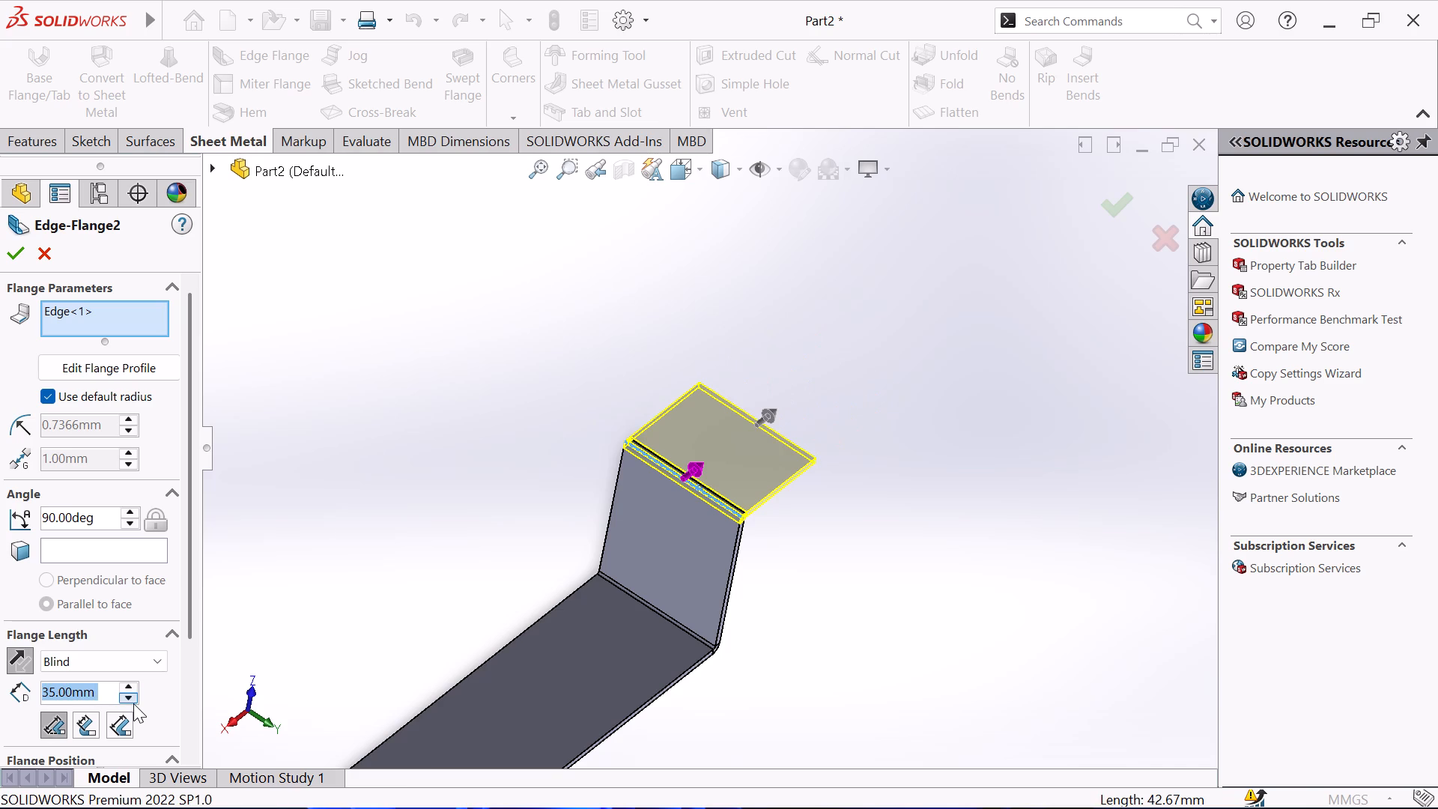
{"action": "type", "text": "32"}
{"action": "key", "text": "Return"}
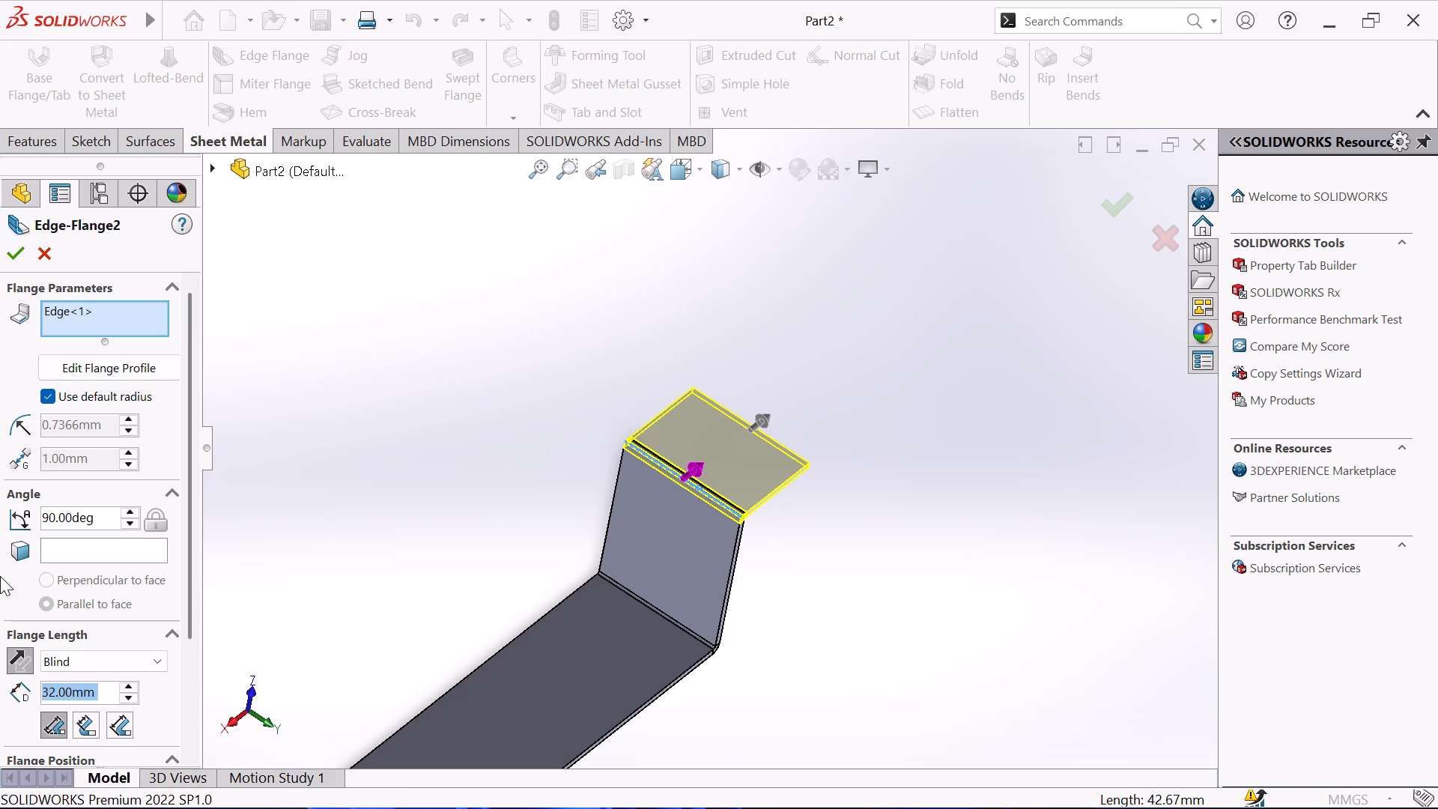
{"action": "left_click", "coordinate": [13, 250]}
Add a 90-degree Edge Flange, 54.67 mm long, pointing upward along the base plate's opposite, still flat short edge.
{"action": "middle_click_drag", "start_coordinate": [407, 461], "coordinate": [388, 365]}
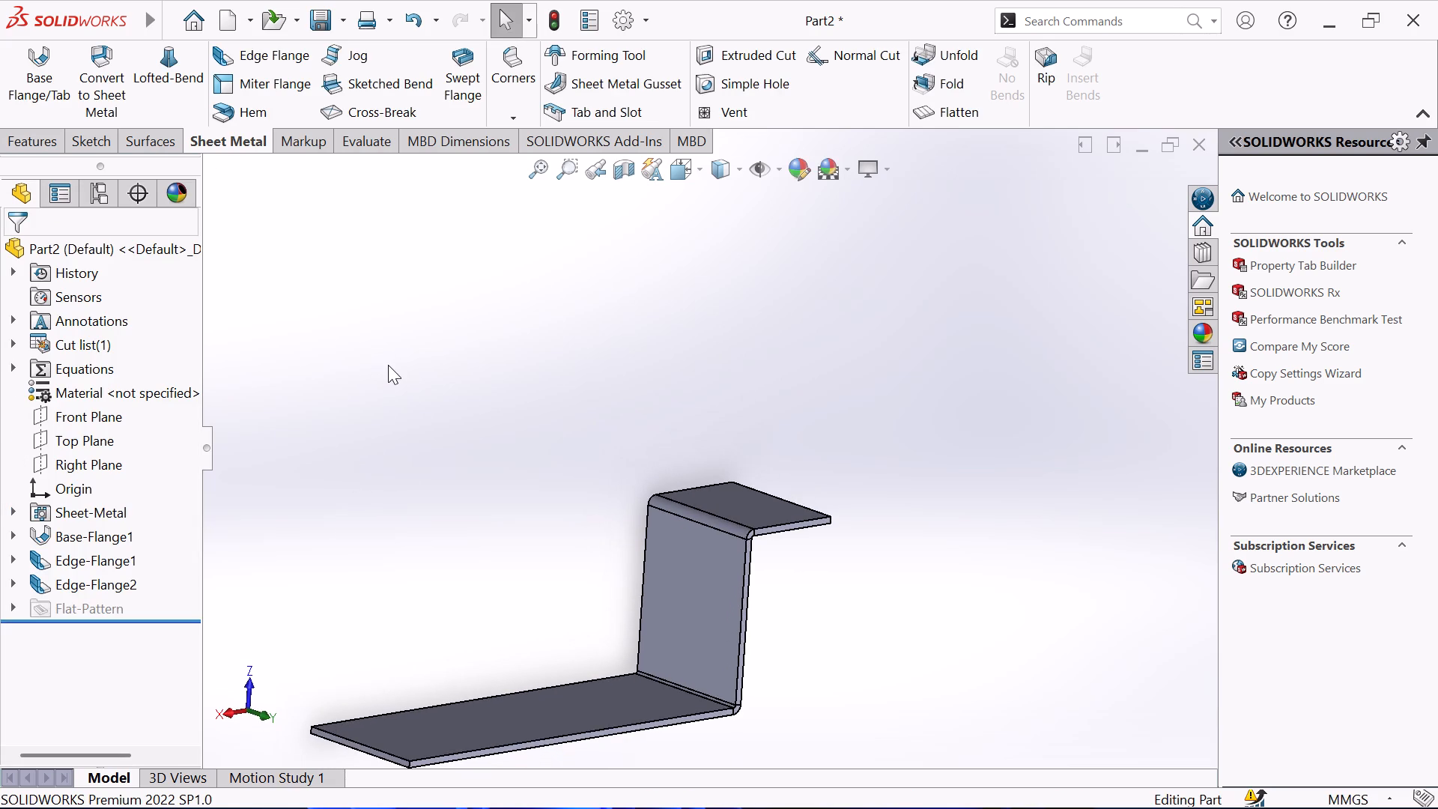
{"action": "middle_click", "coordinate": [388, 365]}
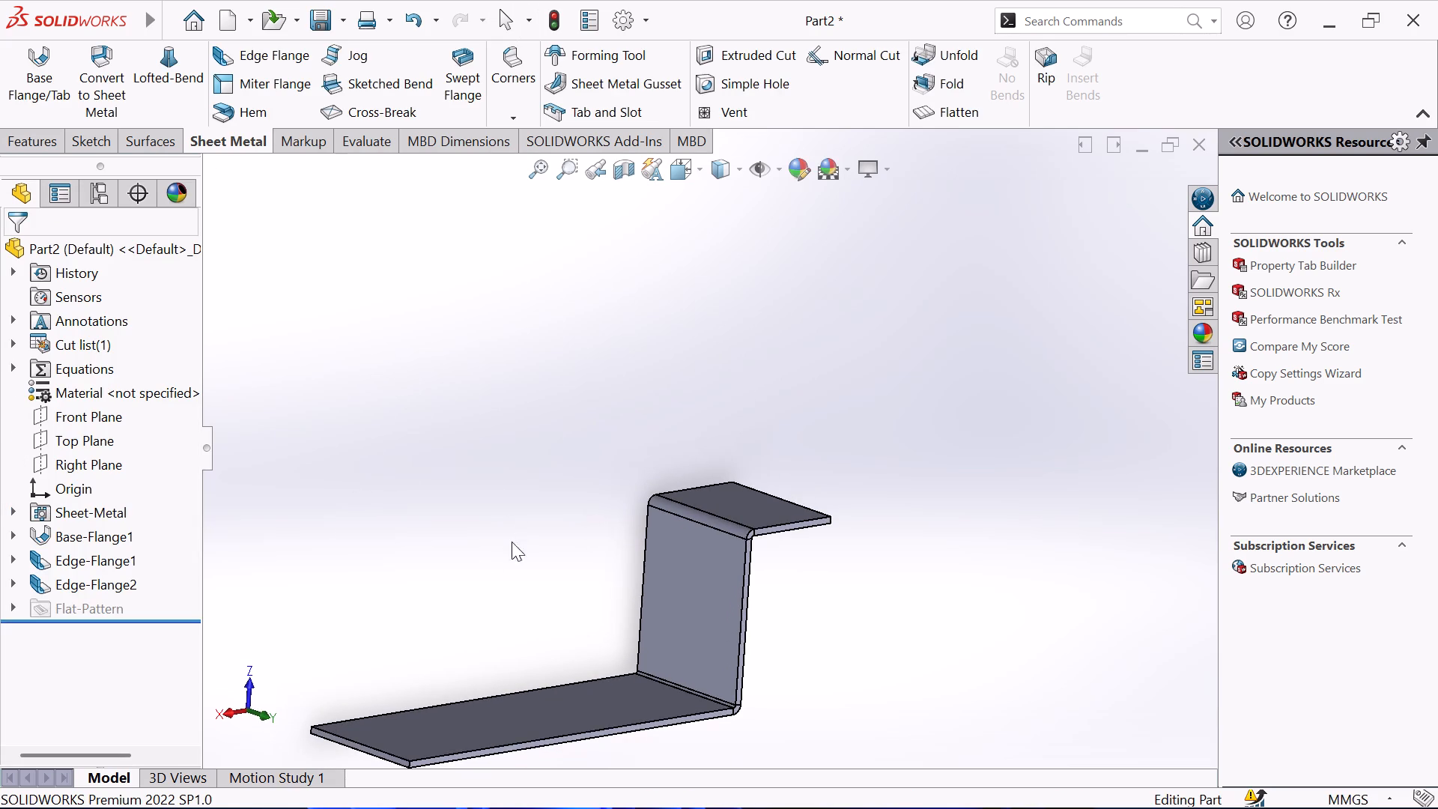
{"action": "scroll", "coordinate": [457, 572], "scroll_direction": "up", "scroll_amount": 2}
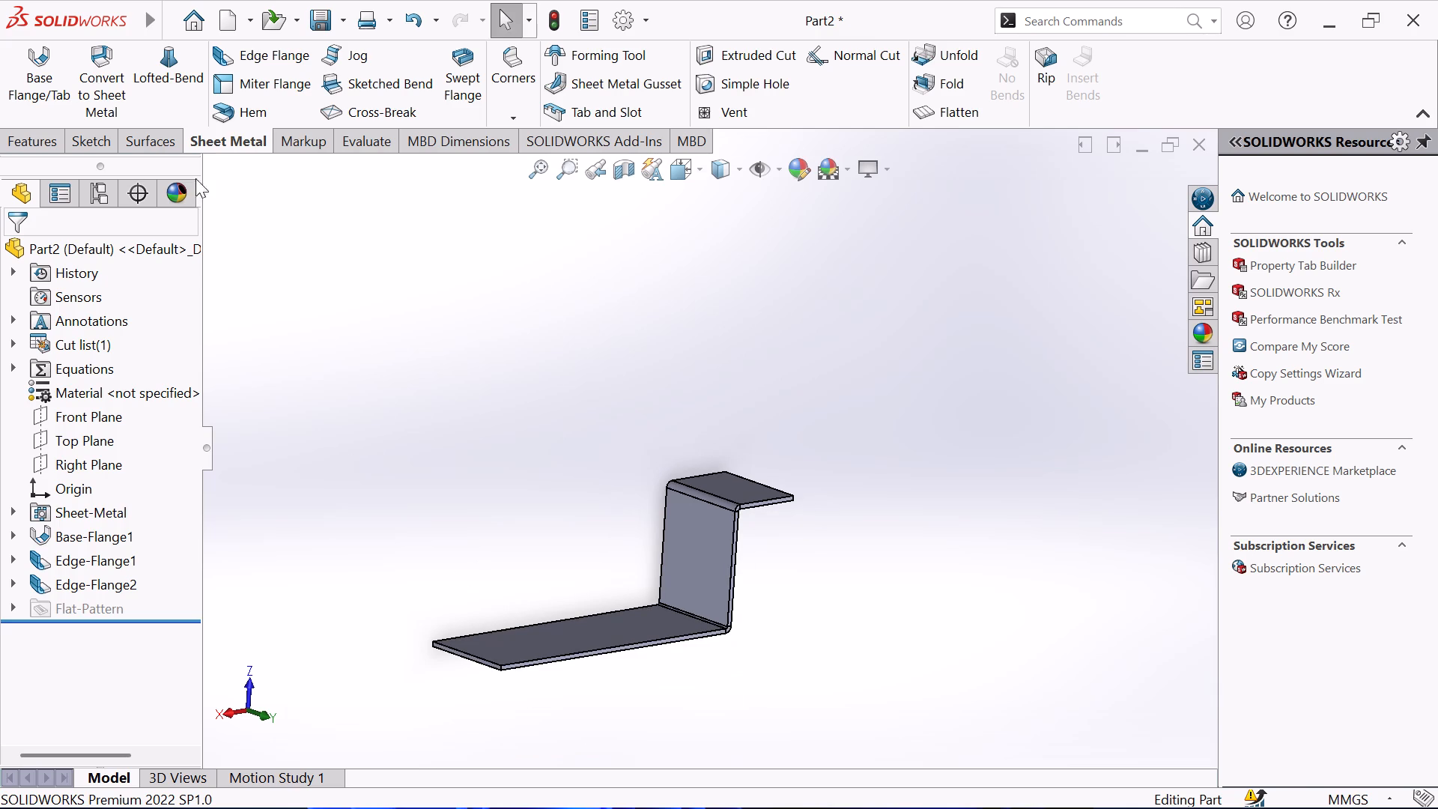
{"action": "left_click", "coordinate": [273, 53]}
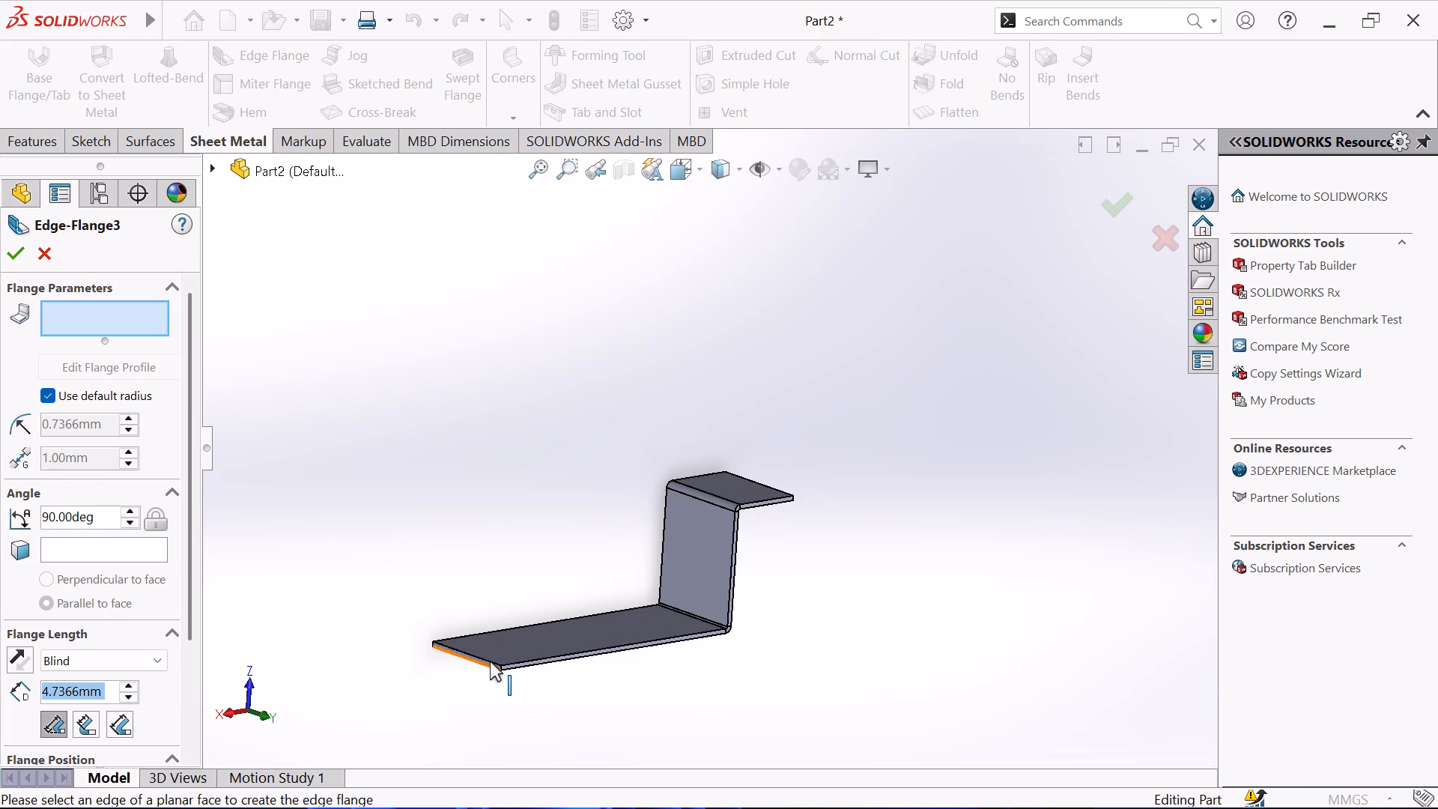
{"action": "left_click", "coordinate": [490, 661]}
{"action": "left_click", "coordinate": [471, 514]}
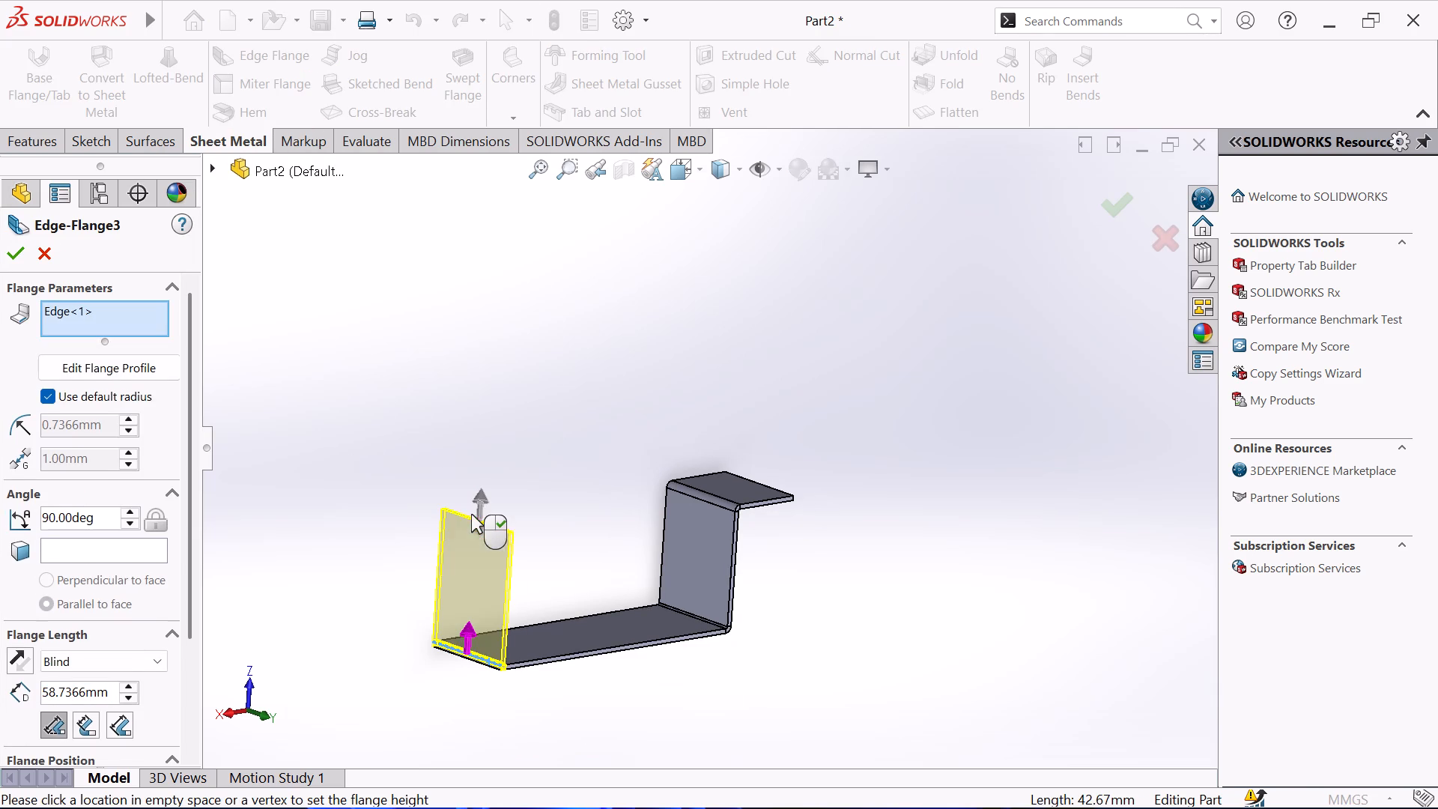
{"action": "double_click", "coordinate": [116, 688]}
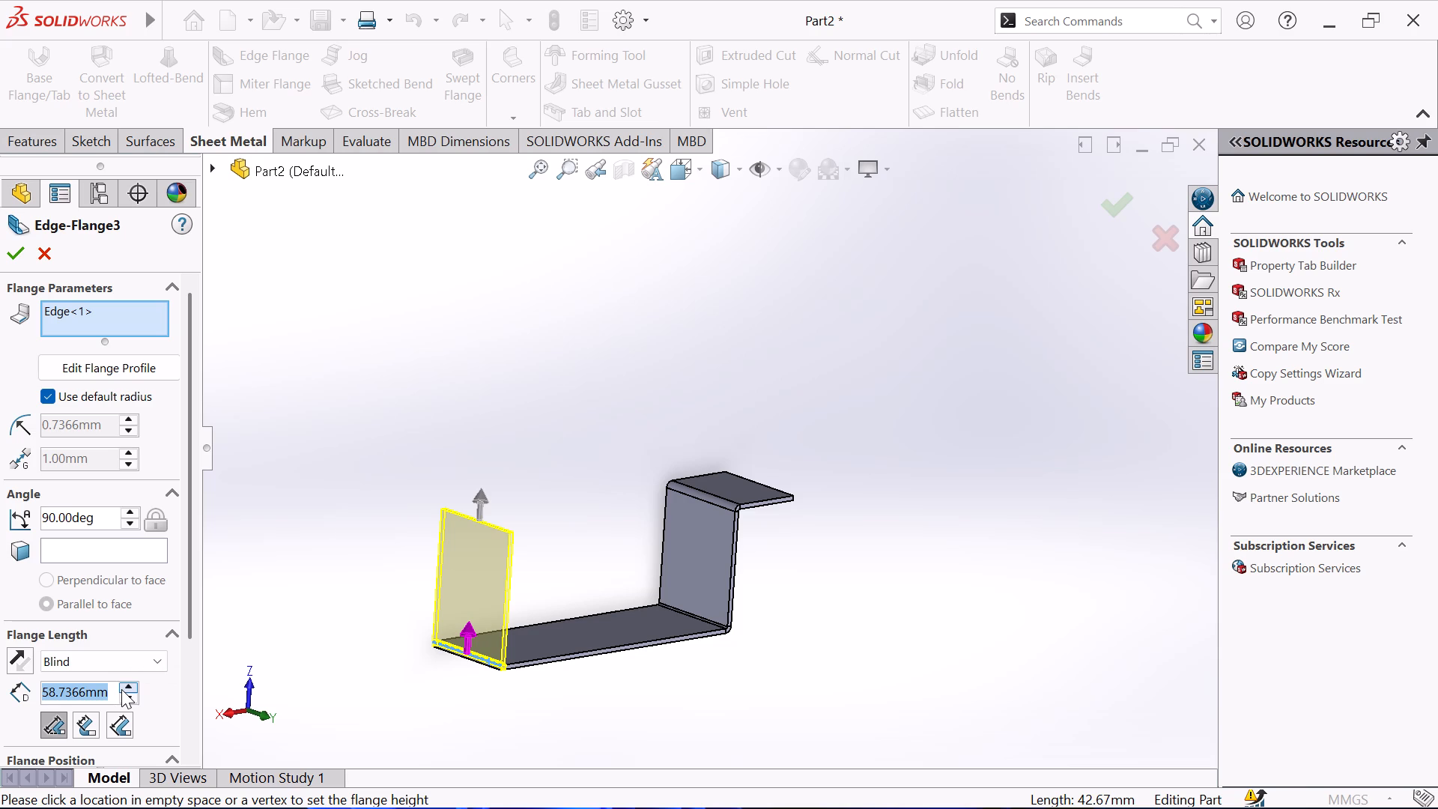
{"action": "type", "text": "54"}
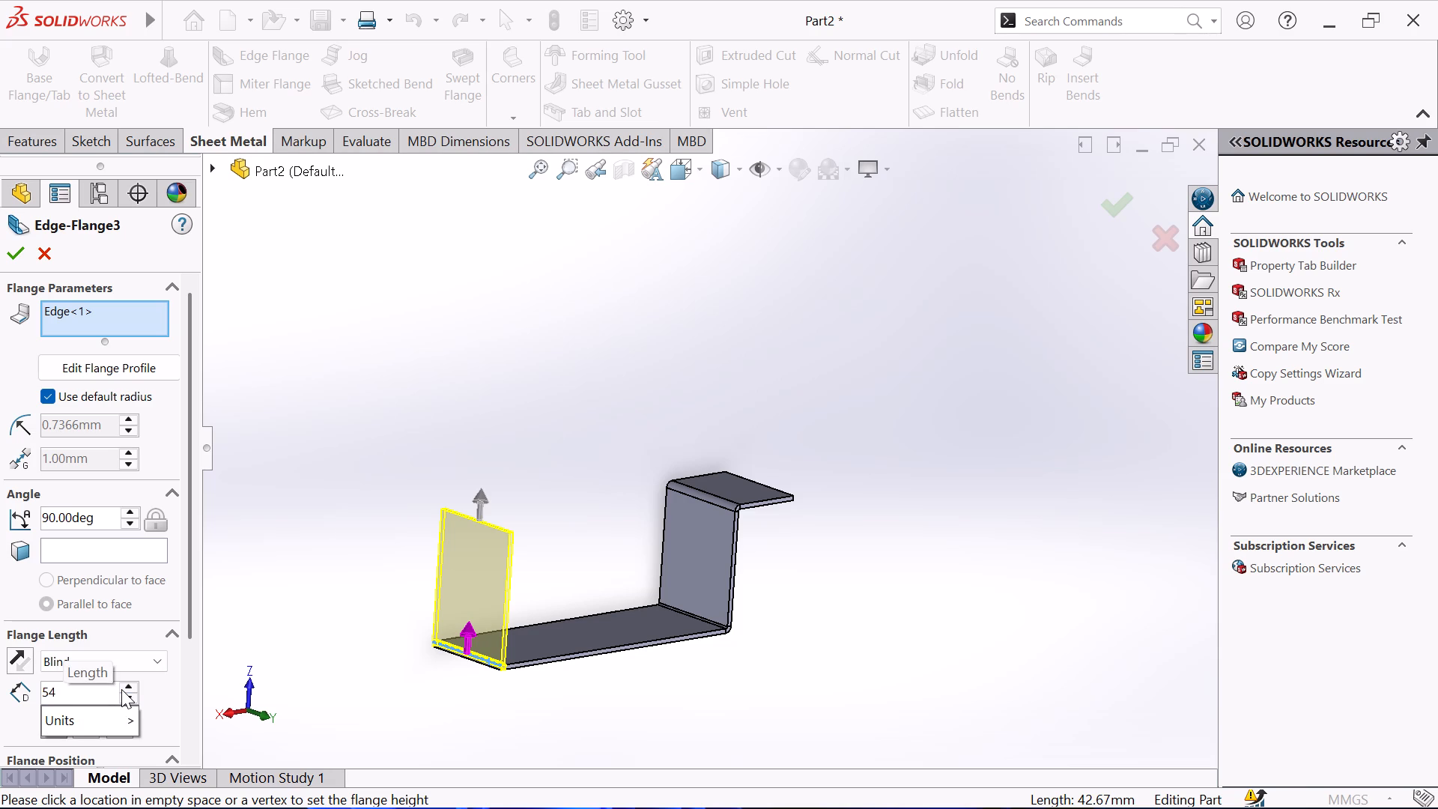
{"action": "type", "text": ".67"}
{"action": "key", "text": "Return"}
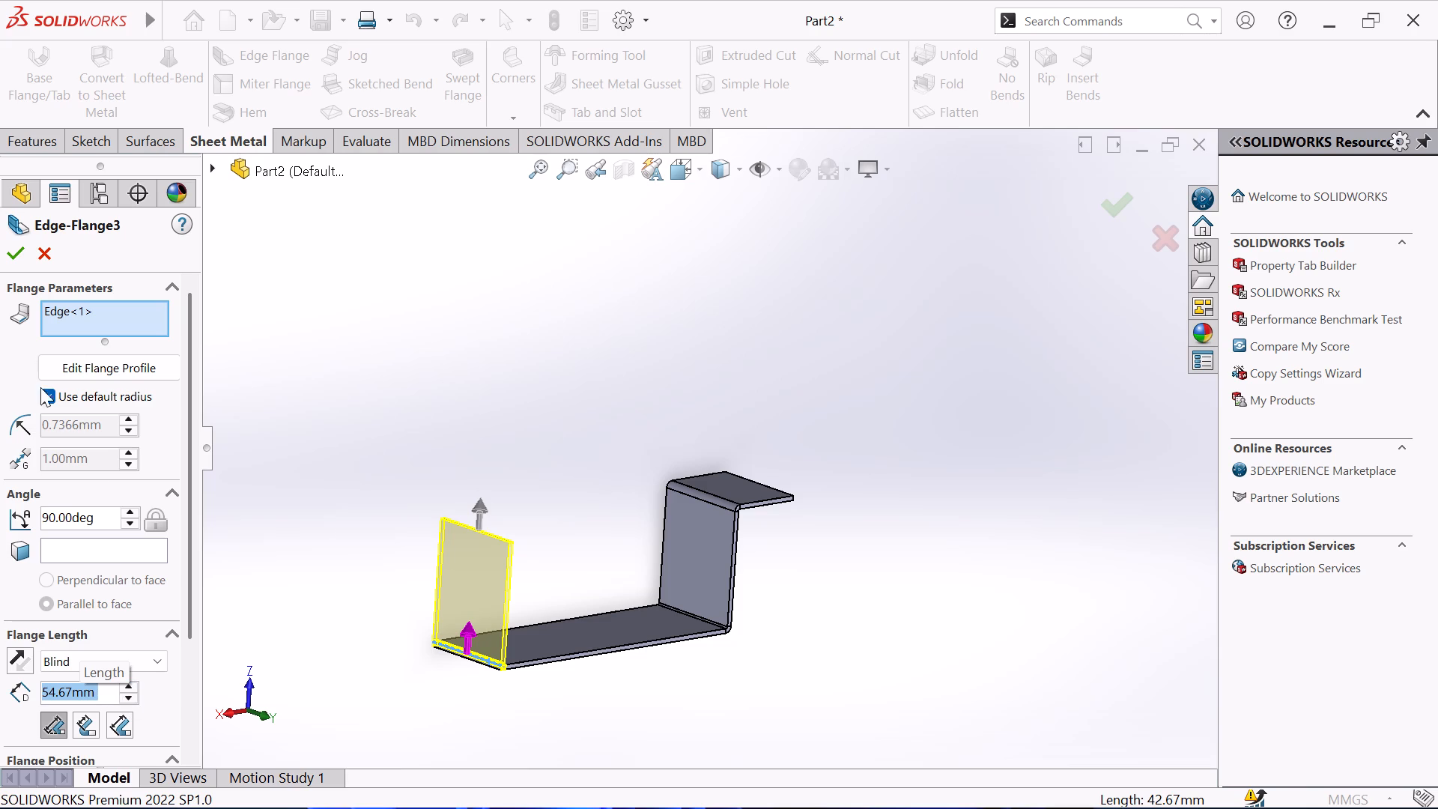
{"action": "left_click", "coordinate": [8, 245]}
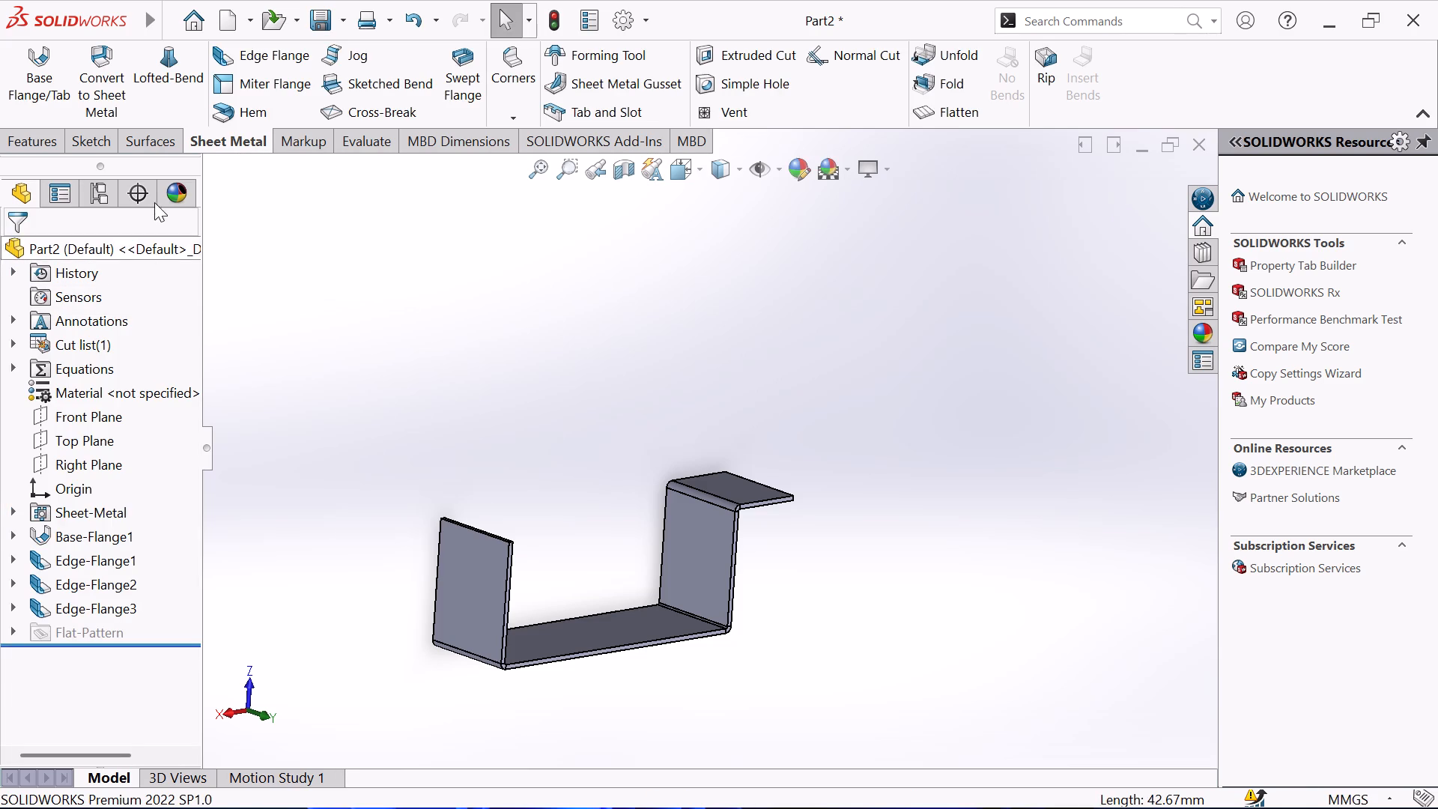
Add a 90-degree Edge Flange, 32 mm long, on the second upright flange's free top edge, pointing outward away from the base plate.
{"action": "left_click", "coordinate": [251, 61]}
{"action": "scroll", "coordinate": [505, 444], "scroll_direction": "down", "scroll_amount": 2}
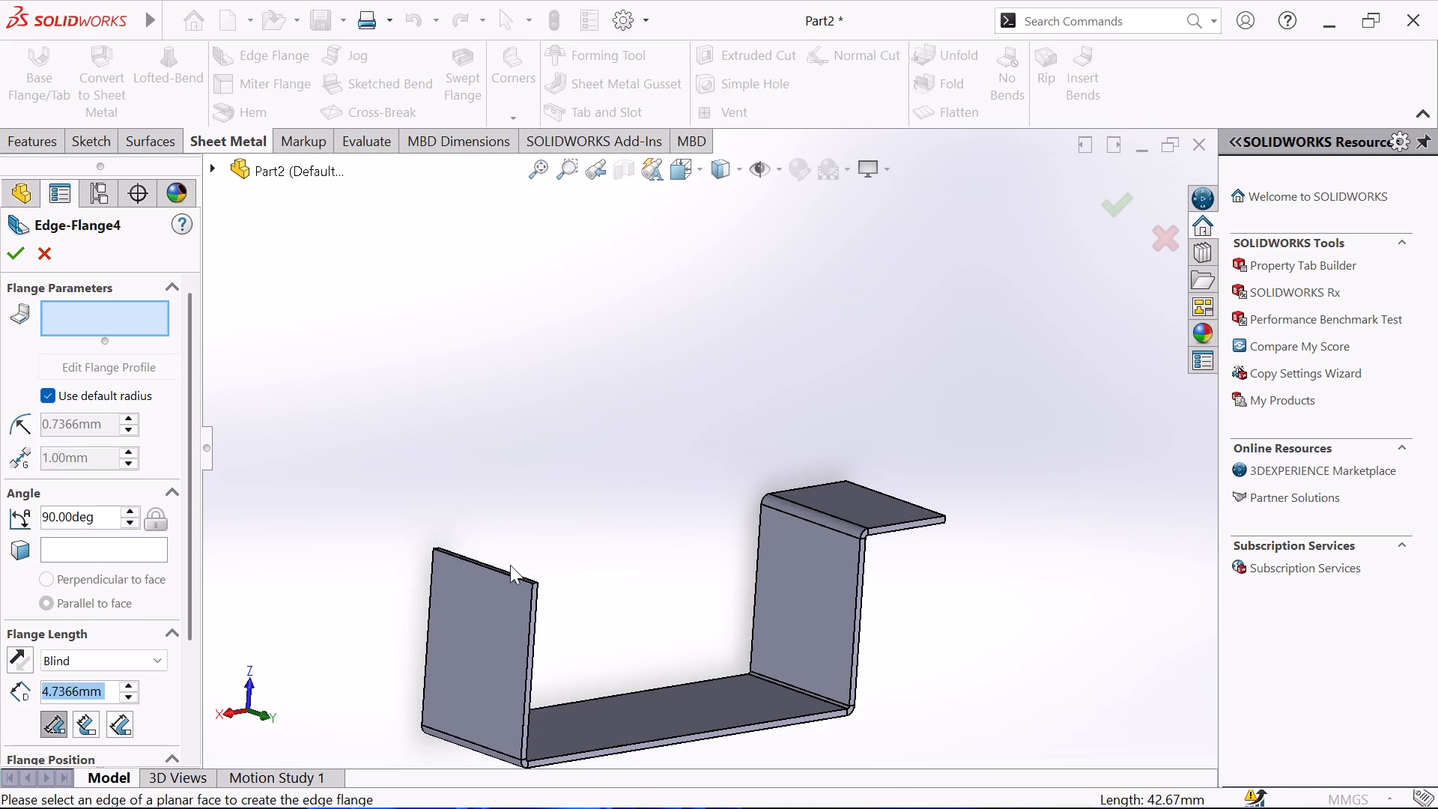
{"action": "left_click", "coordinate": [511, 575]}
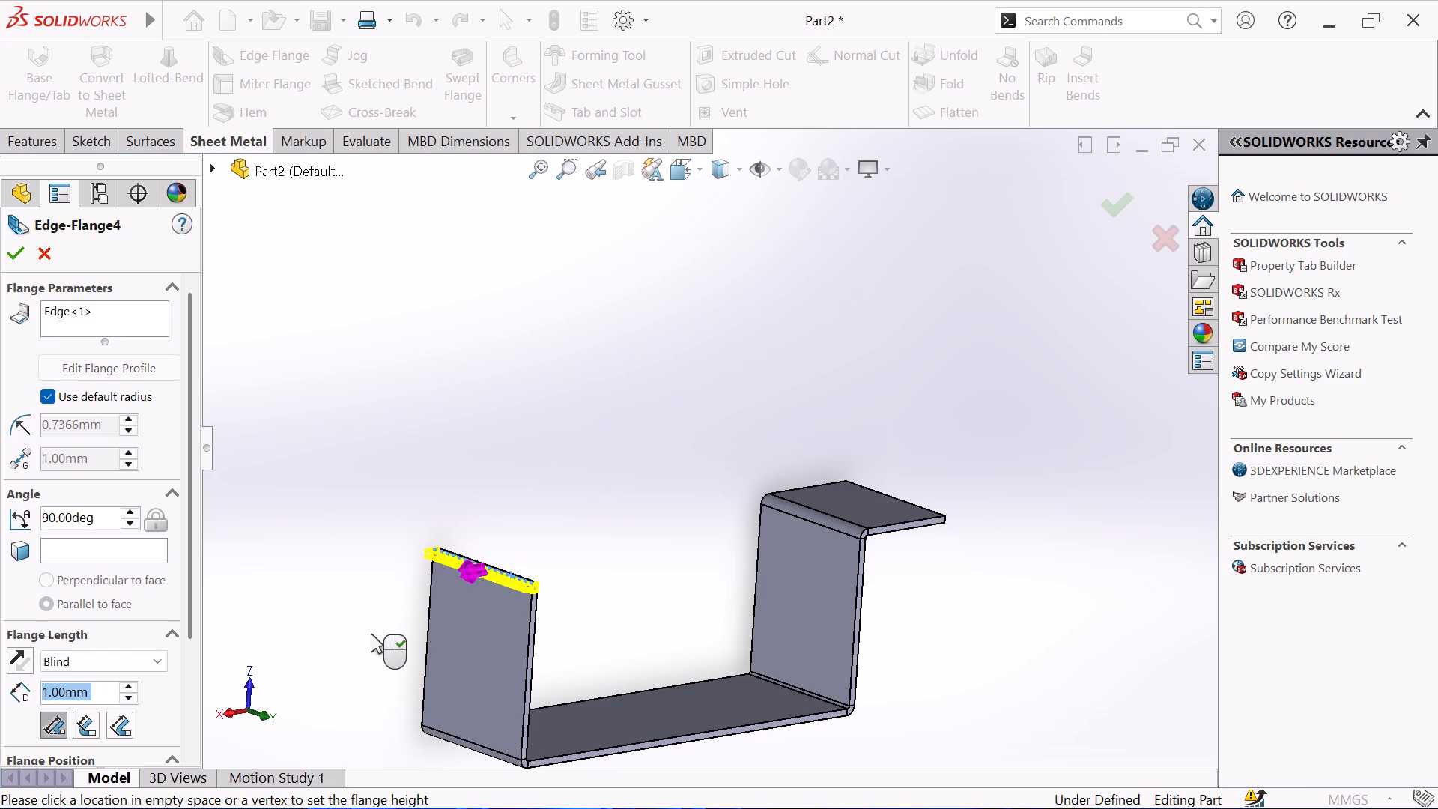
{"action": "left_click", "coordinate": [344, 644]}
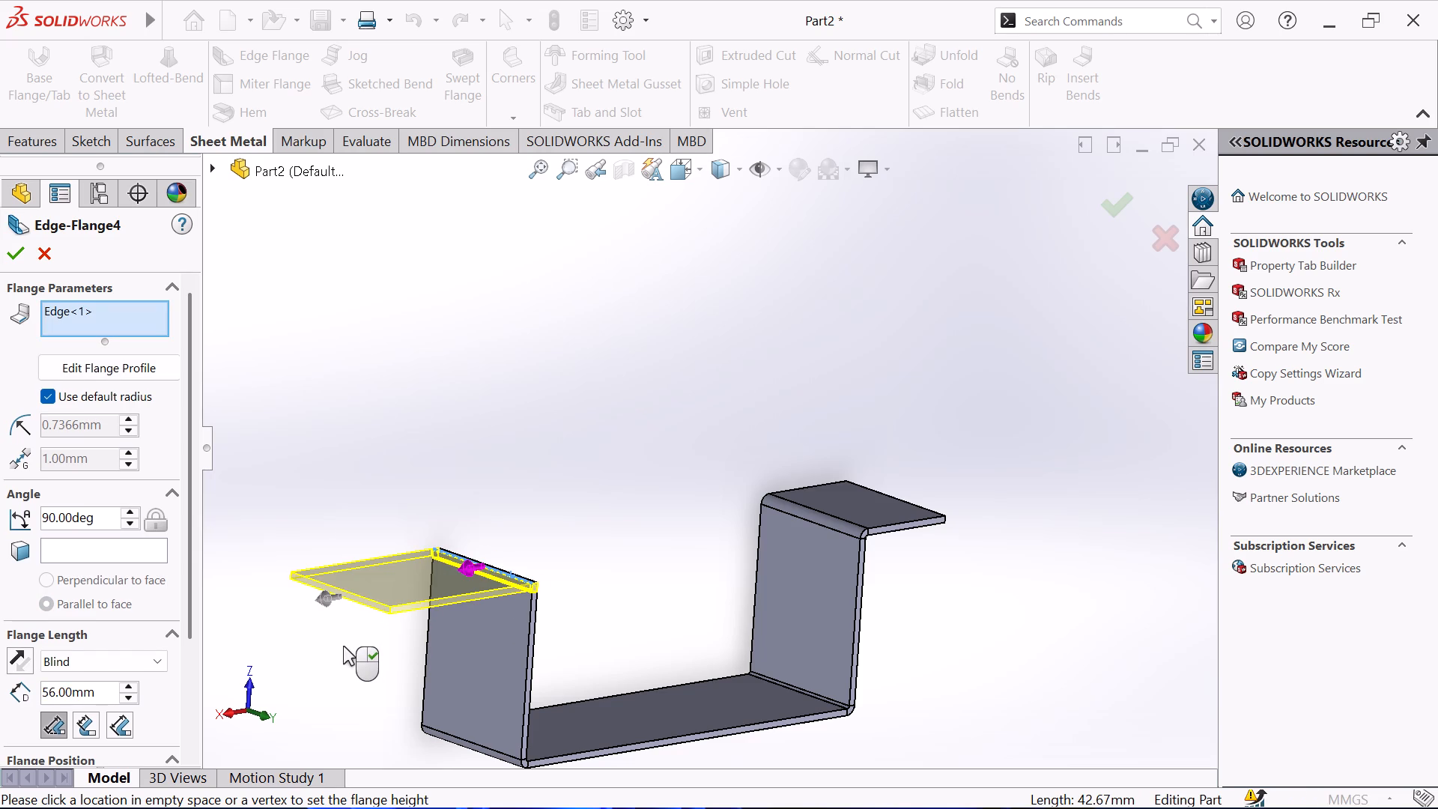
{"action": "double_click", "coordinate": [112, 693]}
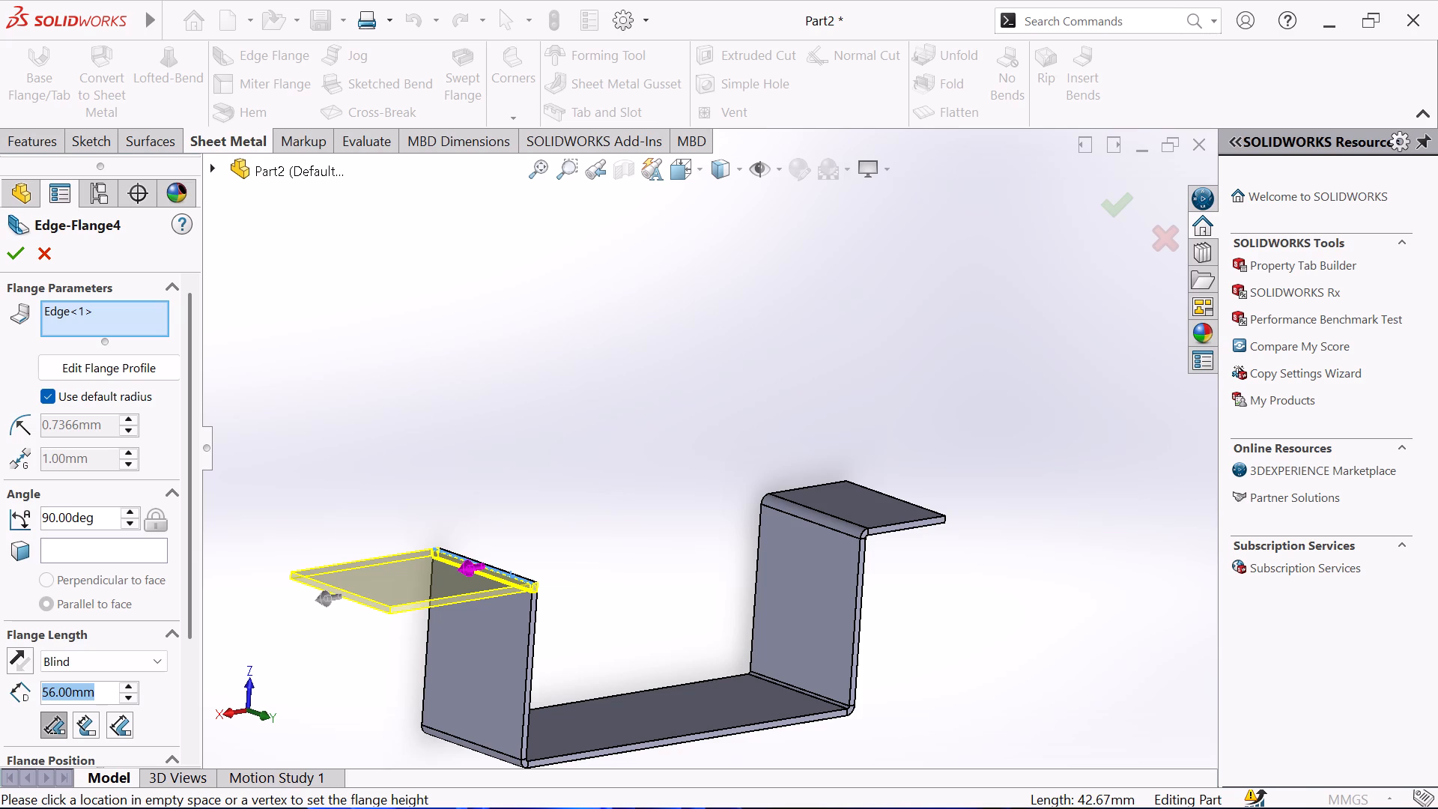
{"action": "type", "text": "32"}
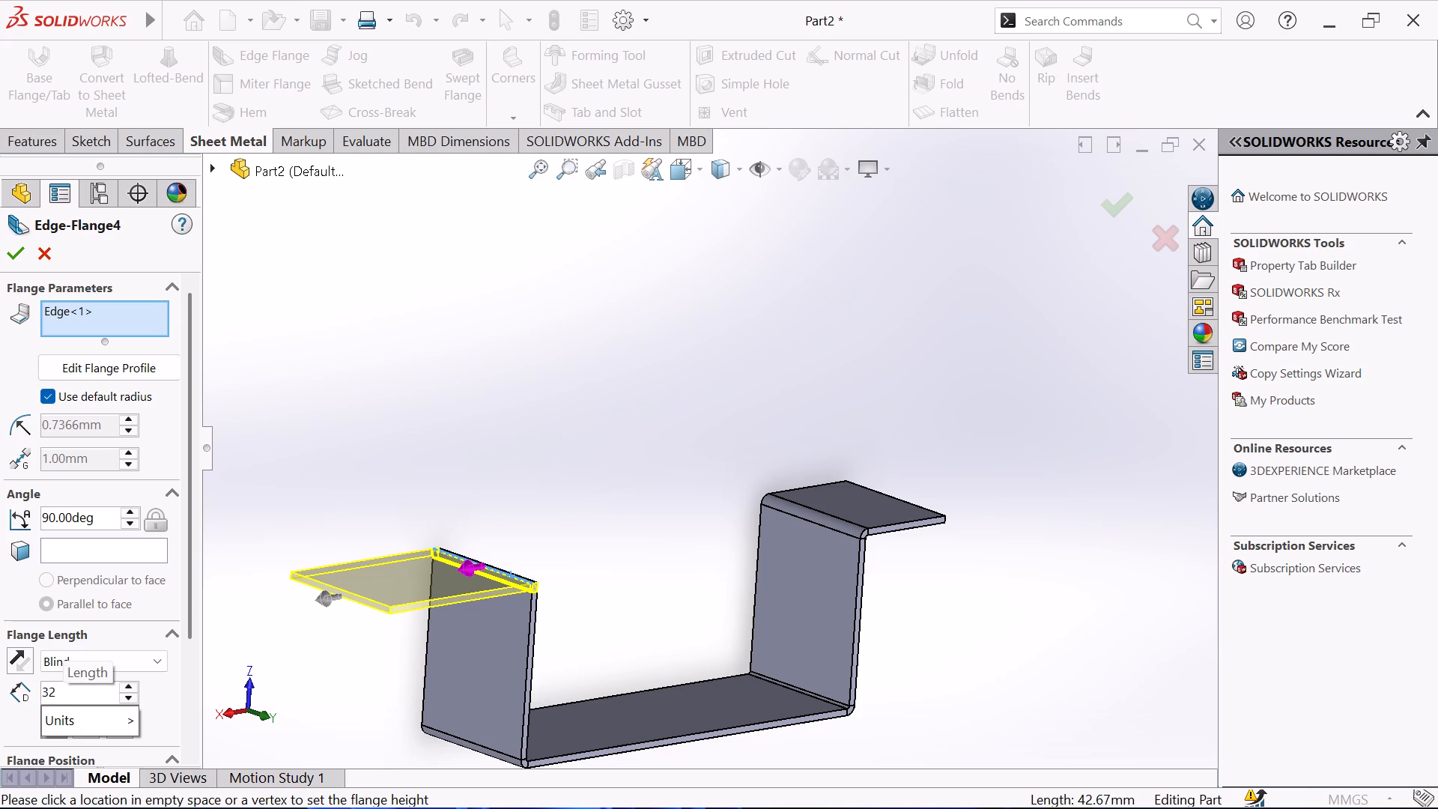
{"action": "key", "text": "Return"}
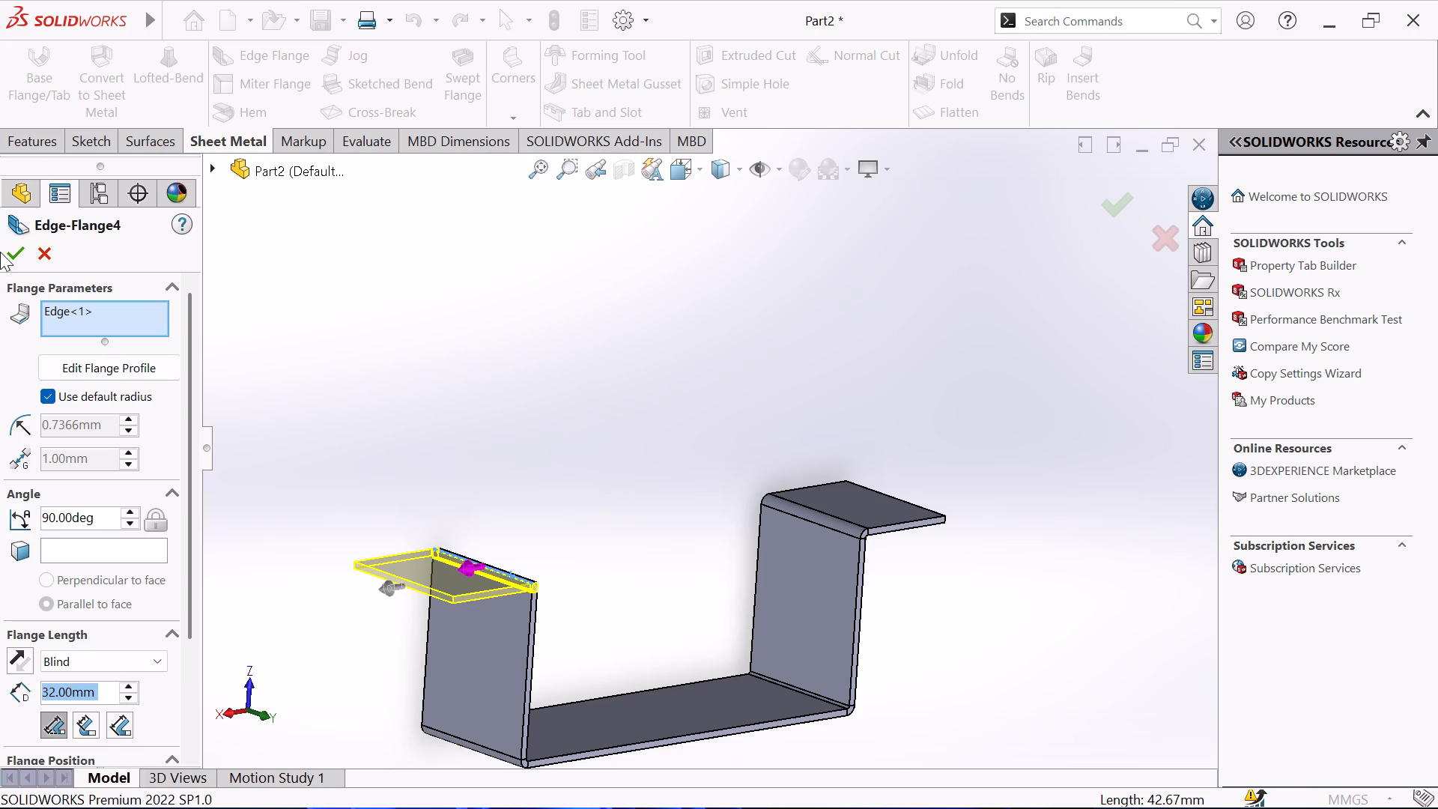
{"action": "left_click", "coordinate": [12, 251]}
Examine the bracket from above and at an angle, checking the base plate, both upright flanges and both outward flanges.
{"action": "middle_click_drag", "start_coordinate": [479, 455], "coordinate": [467, 602]}
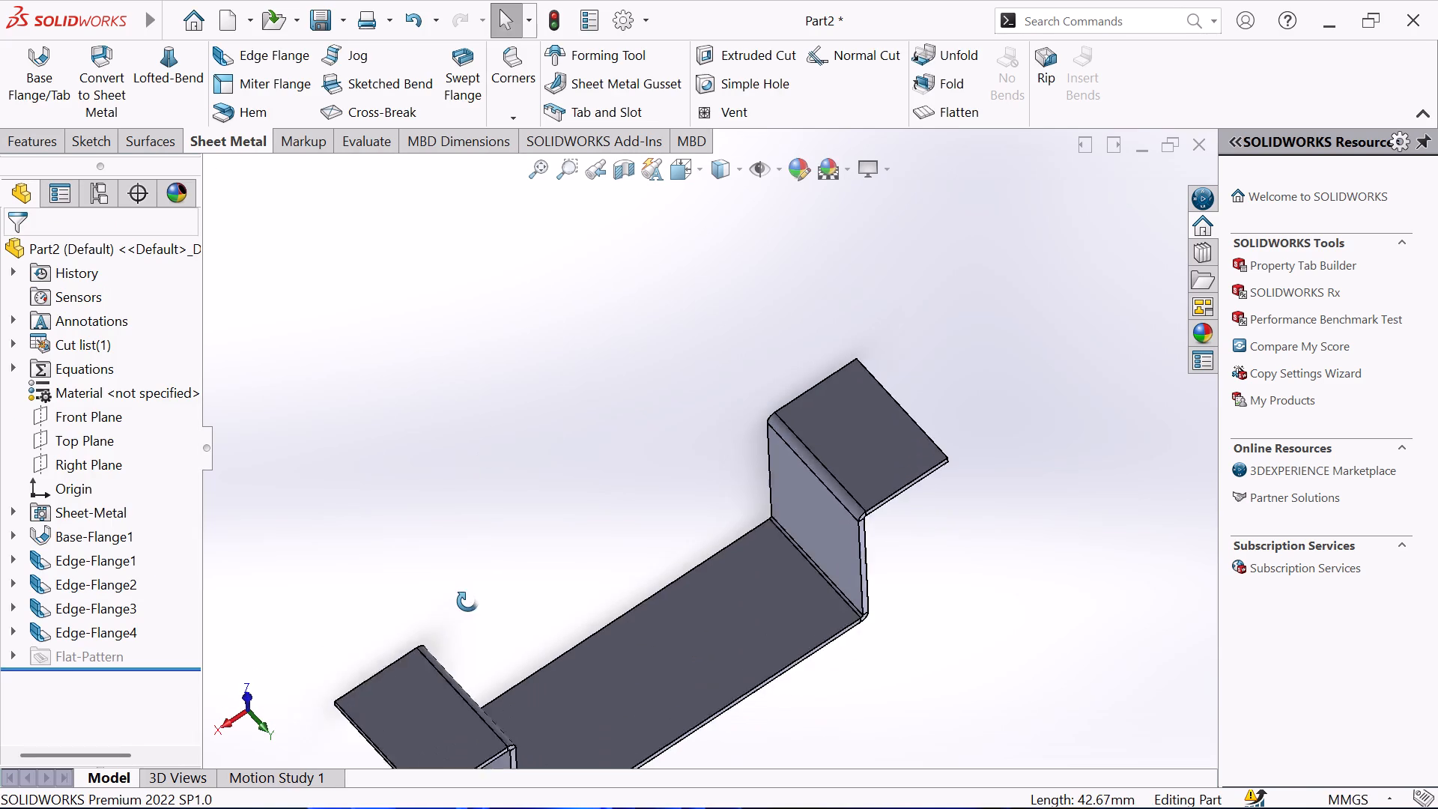
{"action": "middle_click_drag", "start_coordinate": [467, 602], "coordinate": [468, 618]}
{"action": "scroll", "coordinate": [509, 592], "scroll_direction": "up", "scroll_amount": 2}
{"action": "middle_click_drag", "start_coordinate": [509, 592], "coordinate": [468, 556]}
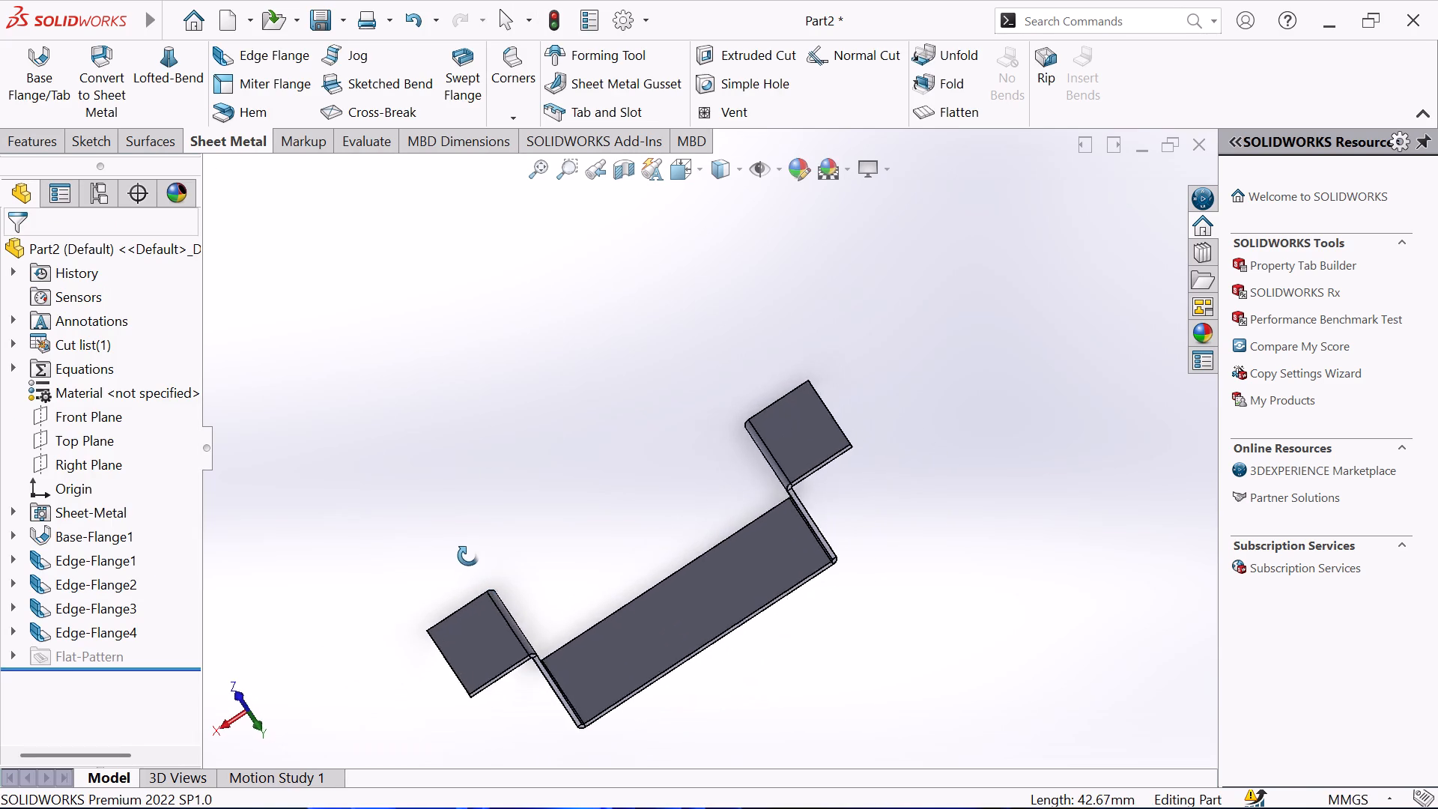
{"action": "middle_click_drag", "start_coordinate": [468, 556], "coordinate": [474, 659]}
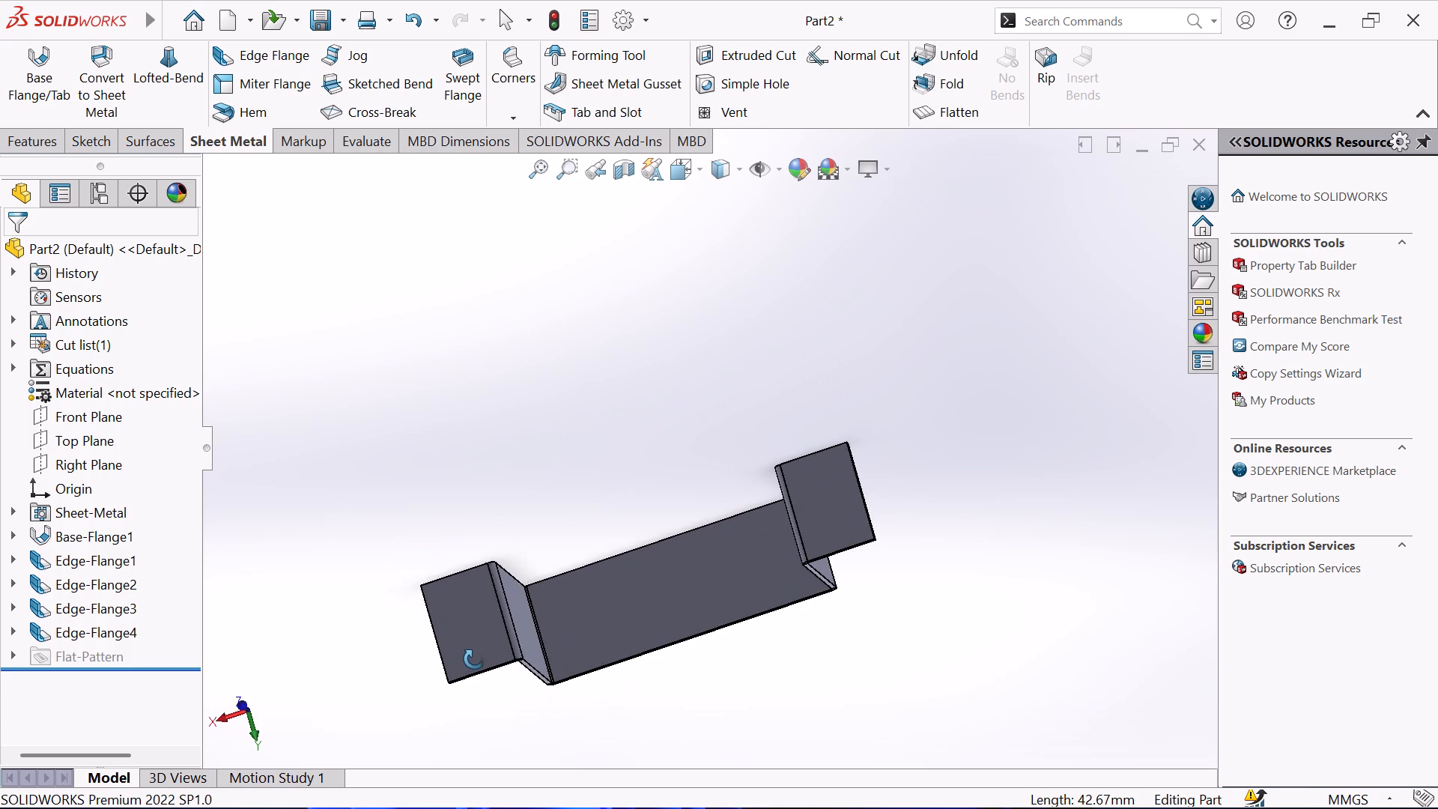
{"action": "middle_click_drag", "start_coordinate": [474, 659], "coordinate": [477, 656]}
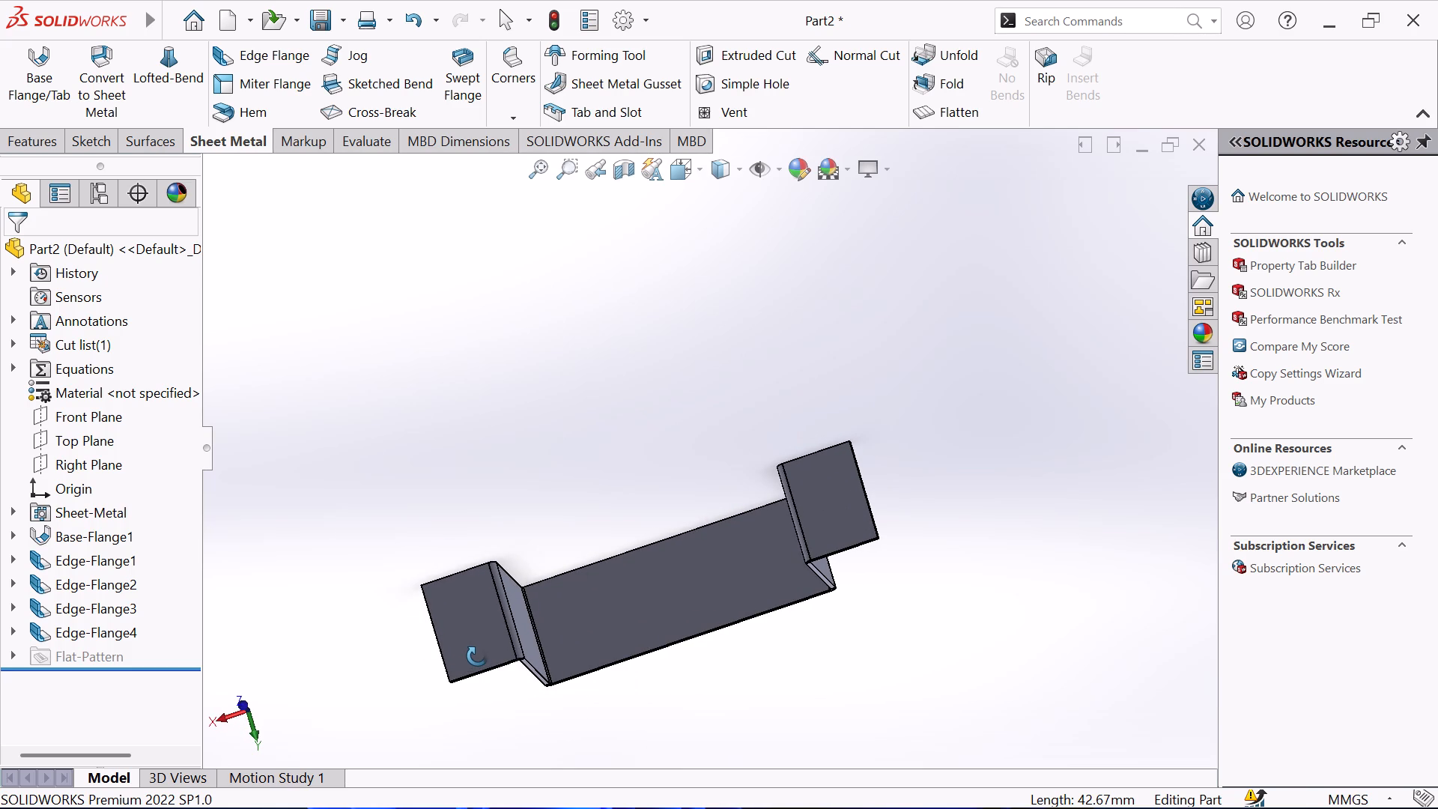
{"action": "middle_click_drag", "start_coordinate": [477, 656], "coordinate": [492, 652]}
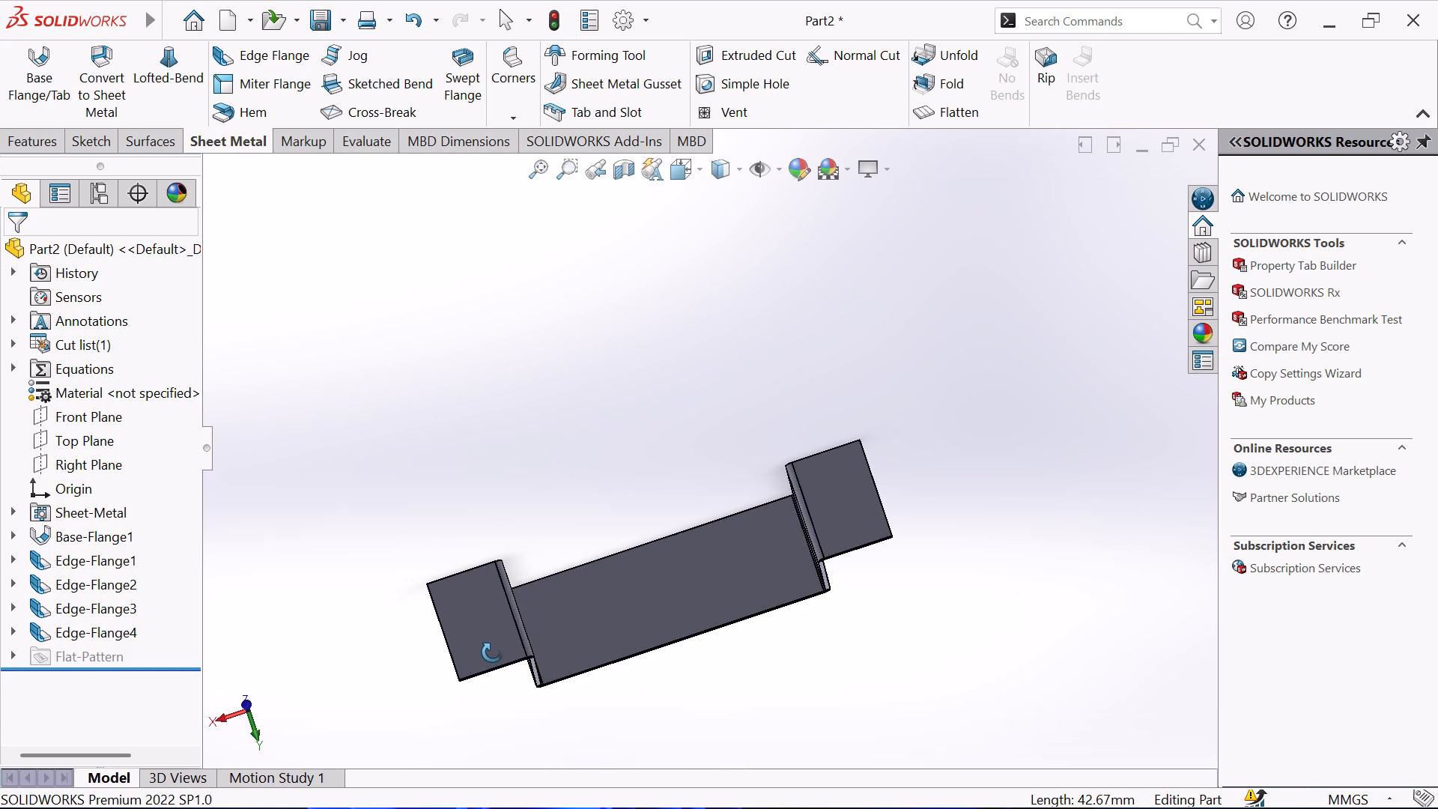
{"action": "middle_click_drag", "start_coordinate": [492, 652], "coordinate": [494, 647]}
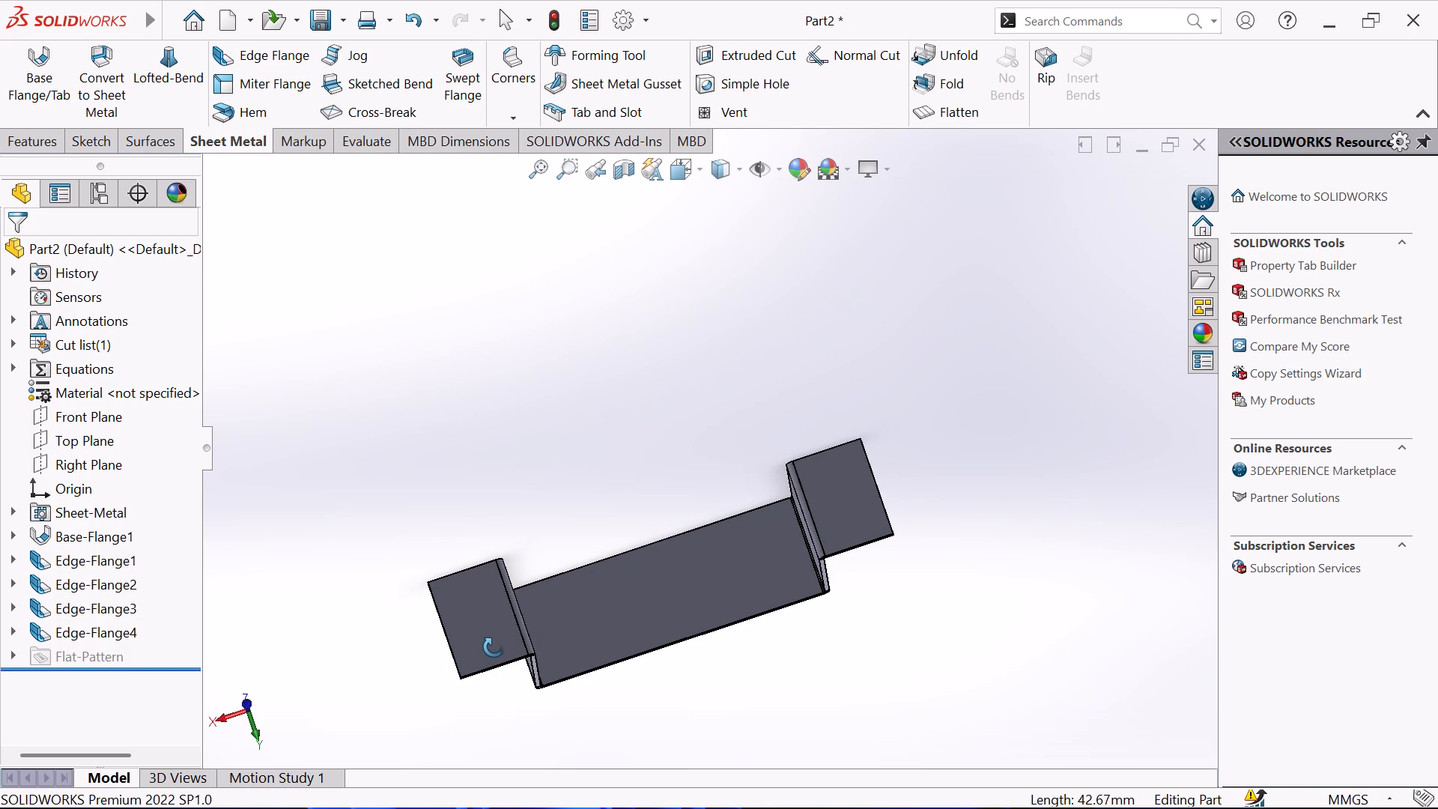
{"action": "middle_click_drag", "start_coordinate": [494, 647], "coordinate": [494, 646]}
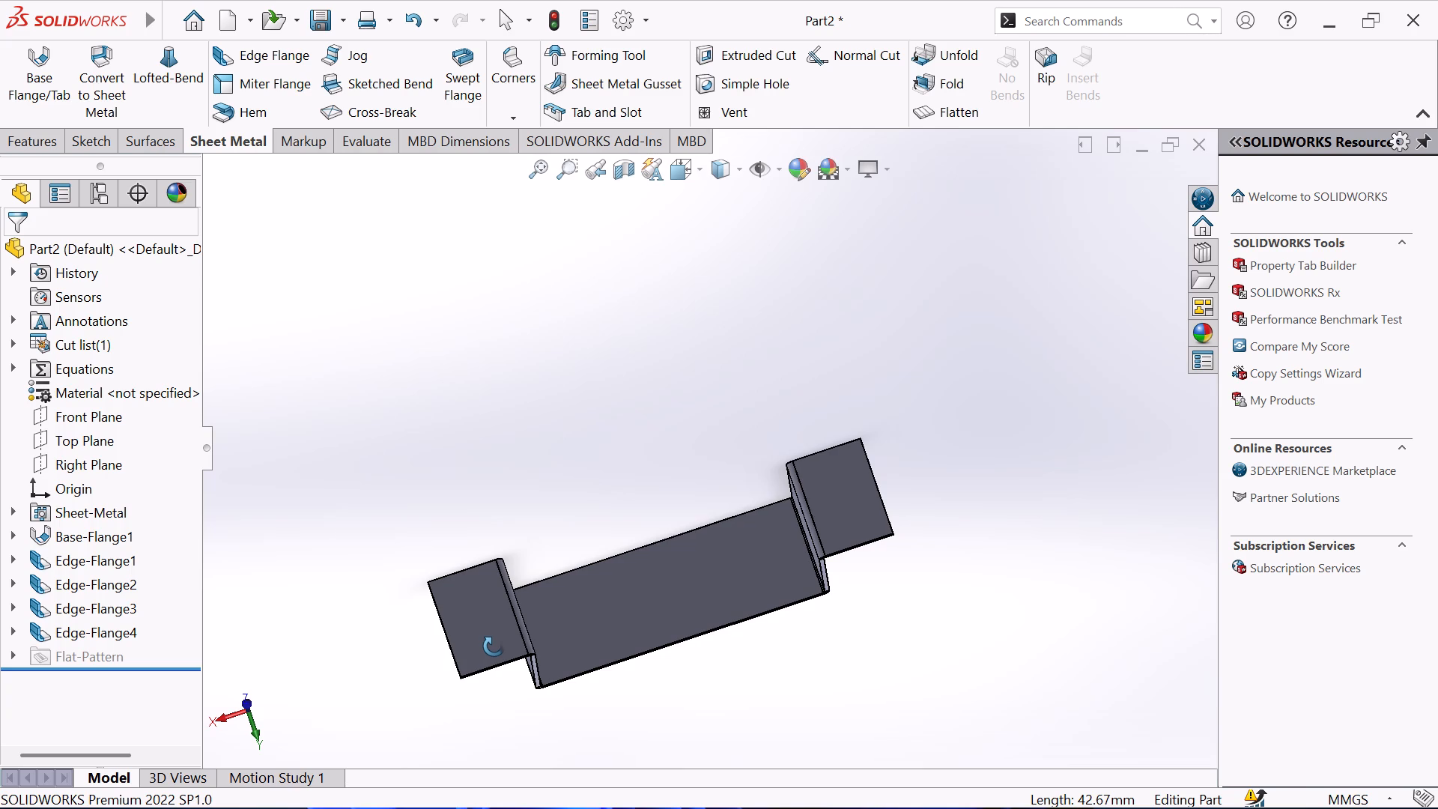
{"action": "middle_click_drag", "start_coordinate": [494, 646], "coordinate": [496, 646]}
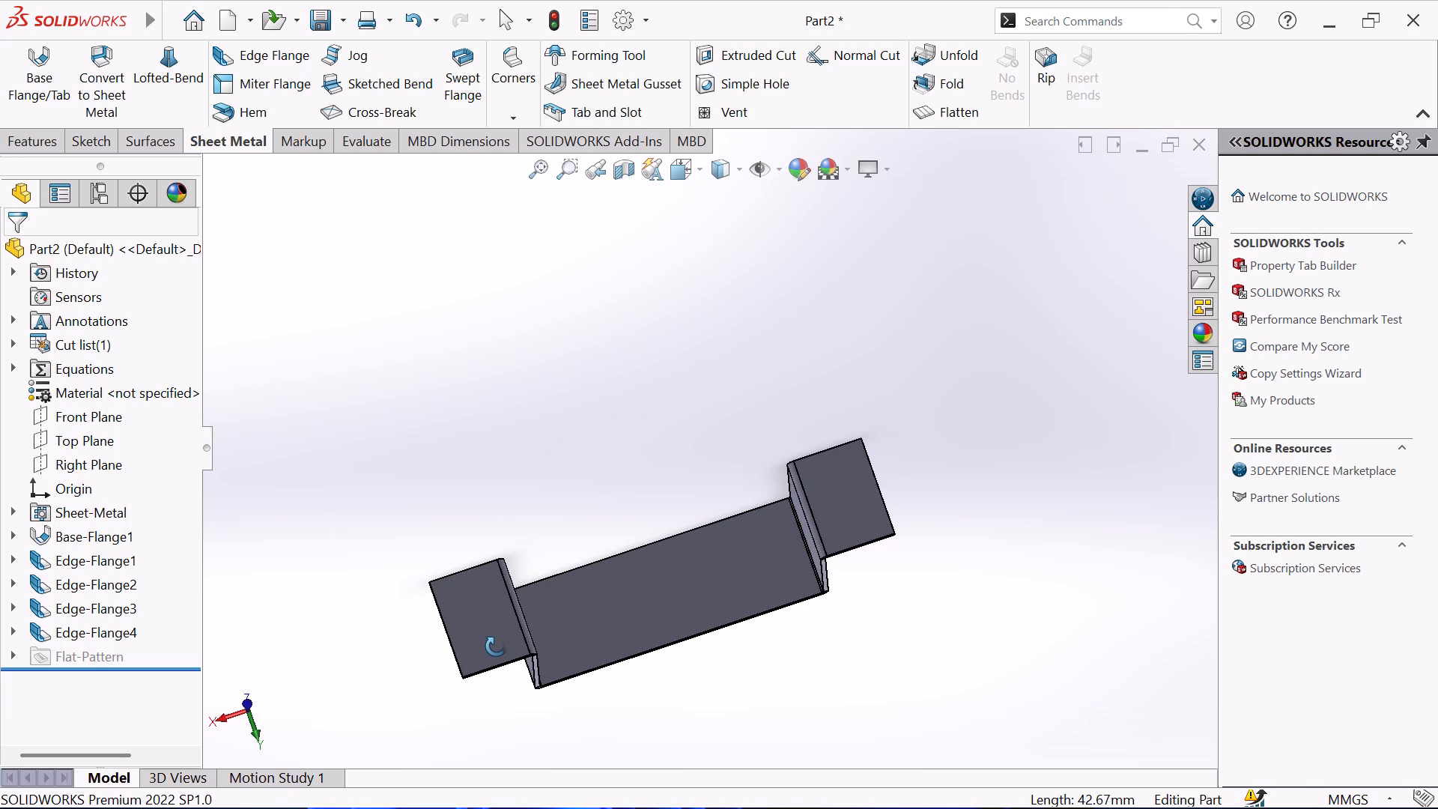
{"action": "middle_click_drag", "start_coordinate": [496, 646], "coordinate": [500, 646]}
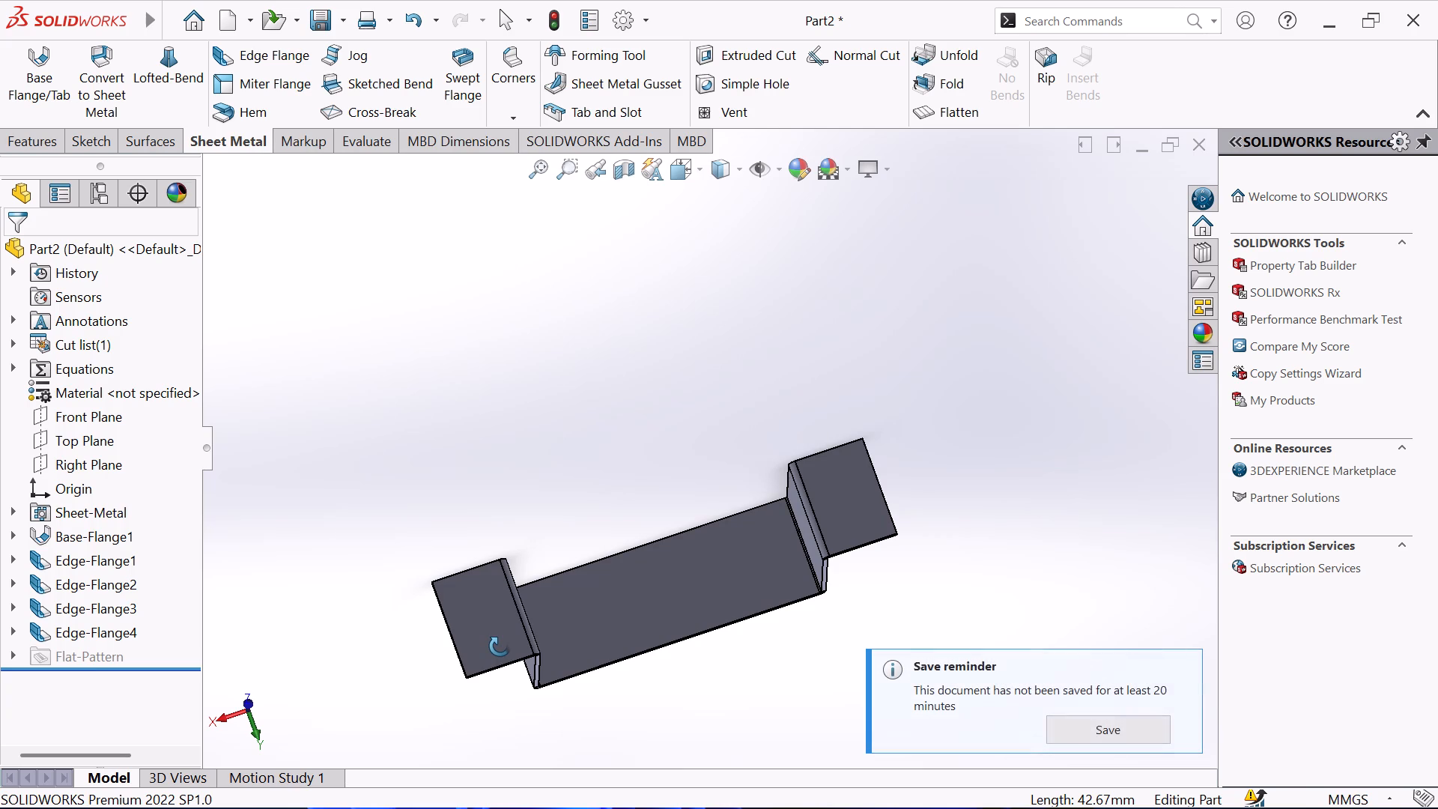
{"action": "middle_click_drag", "start_coordinate": [500, 646], "coordinate": [512, 646]}
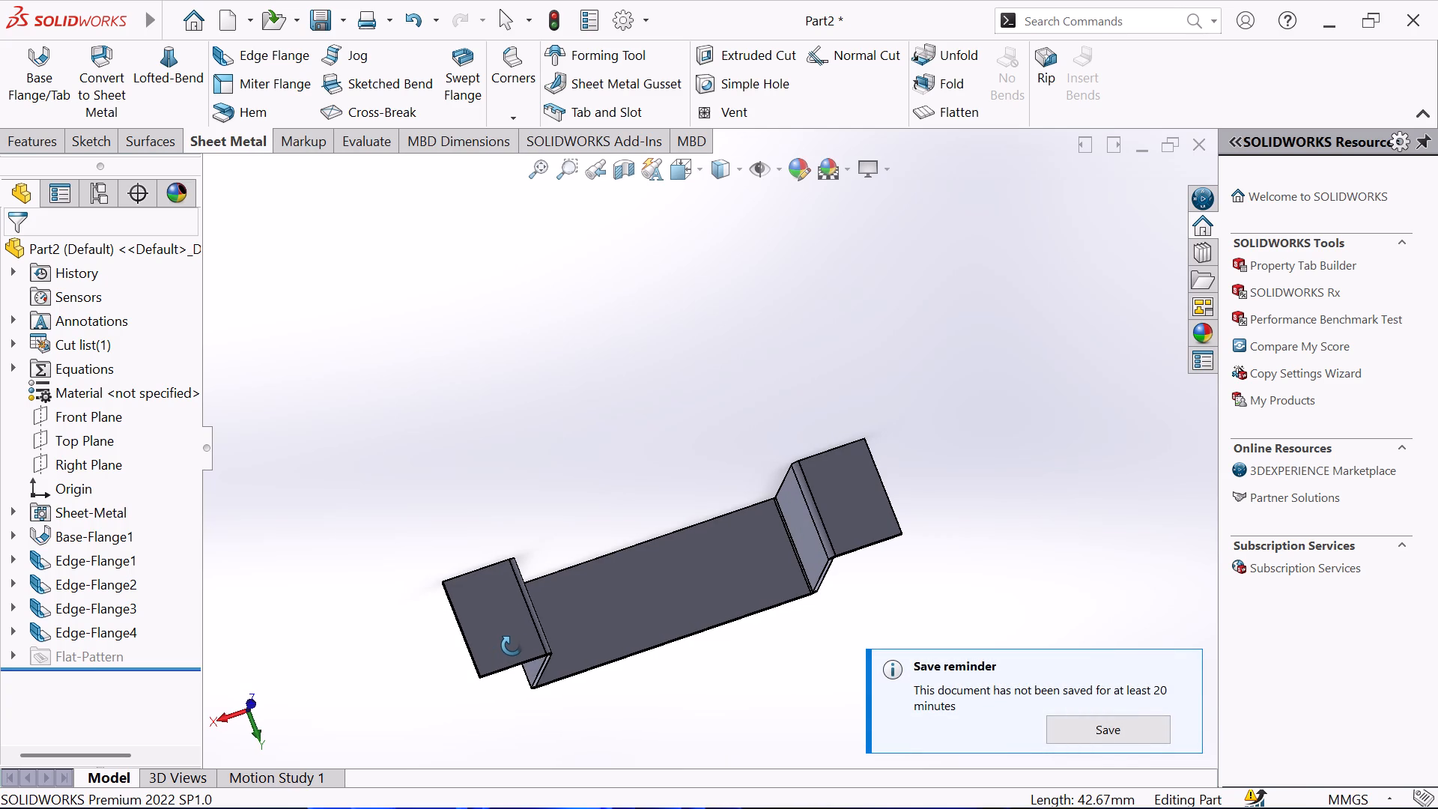
{"action": "middle_click_drag", "start_coordinate": [512, 646], "coordinate": [513, 646]}
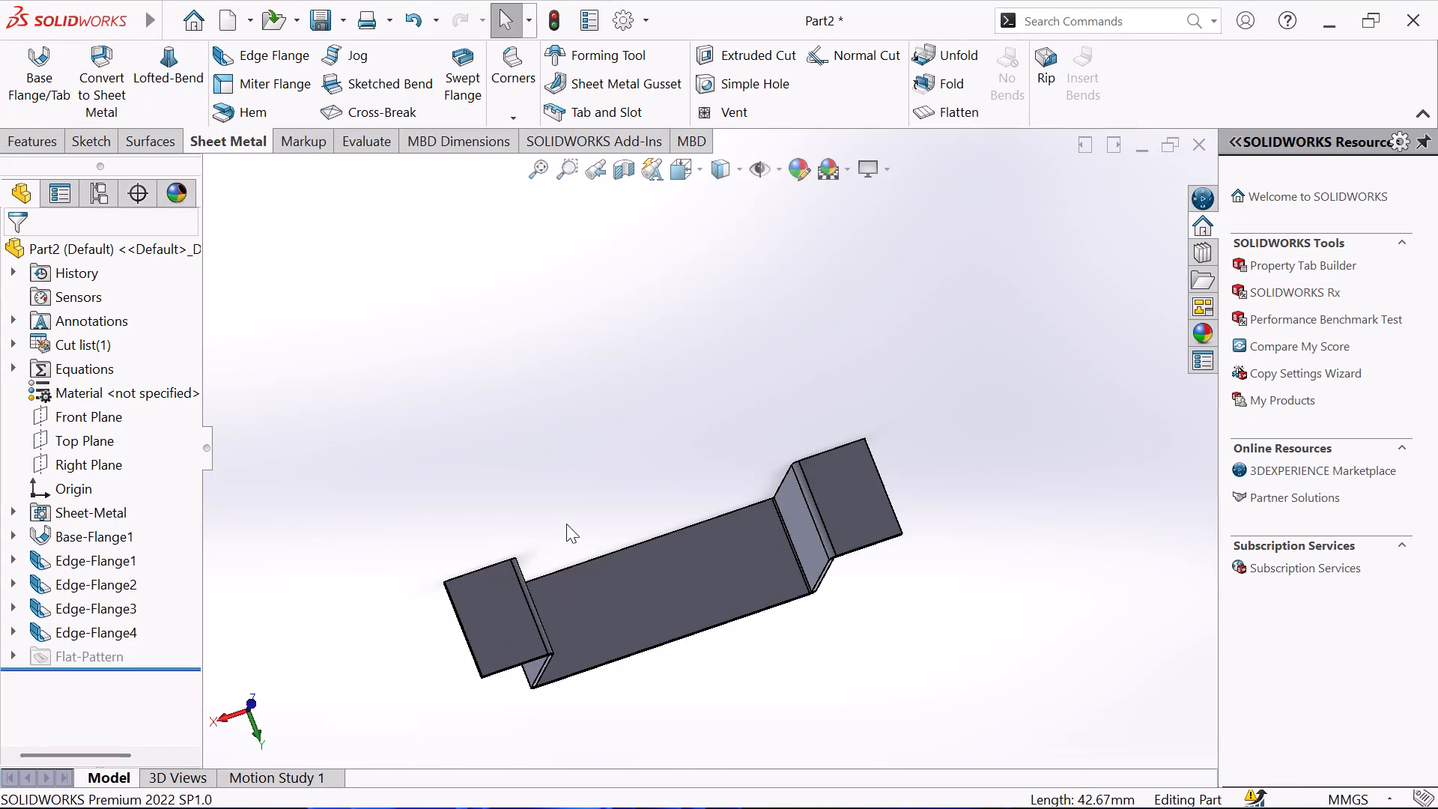
{"action": "middle_click_drag", "start_coordinate": [570, 513], "coordinate": [560, 544]}
{"action": "scroll", "coordinate": [632, 583], "scroll_direction": "down", "scroll_amount": 1}
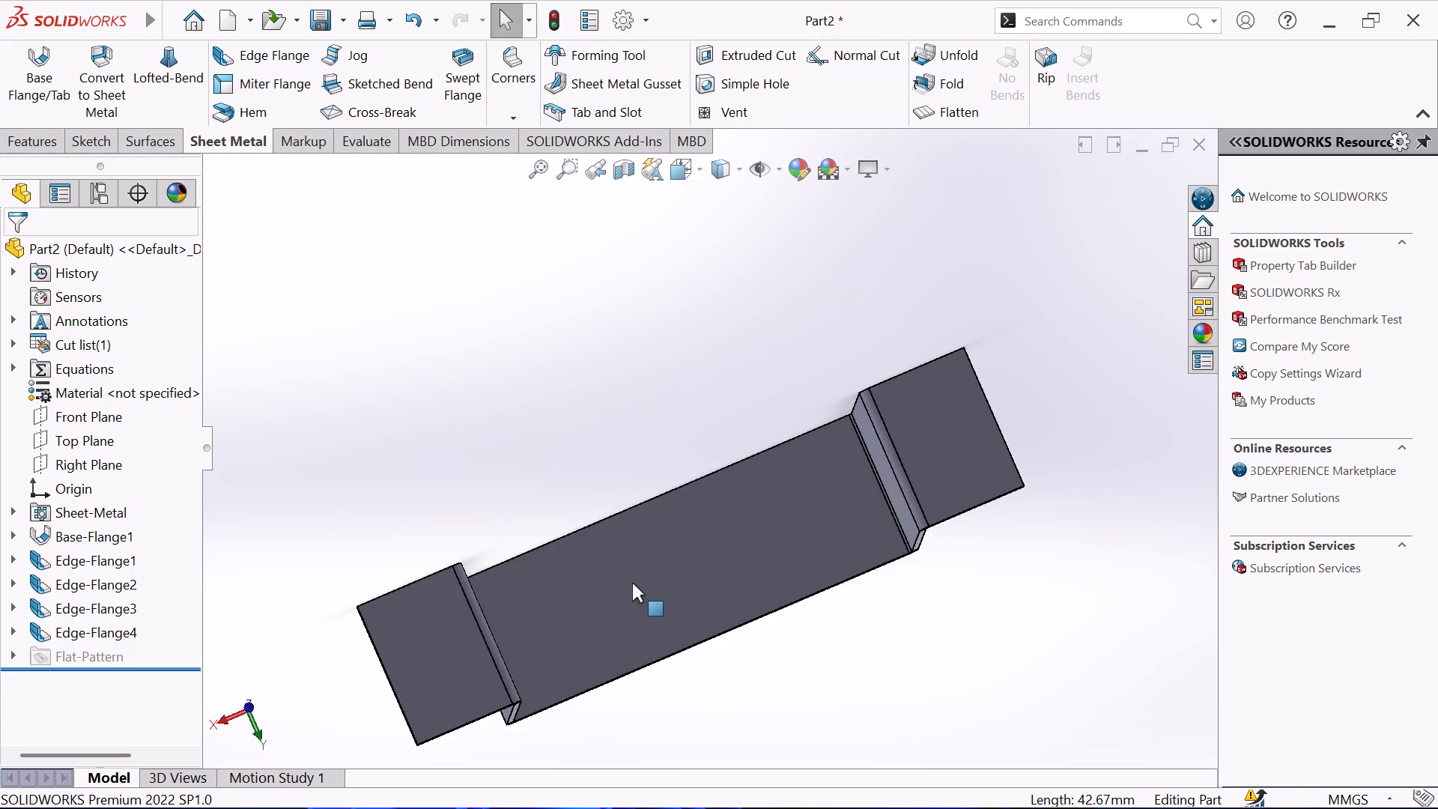
{"action": "scroll", "coordinate": [632, 583], "scroll_direction": "down", "scroll_amount": 2}
{"action": "middle_click_drag", "start_coordinate": [640, 554], "coordinate": [637, 406]}
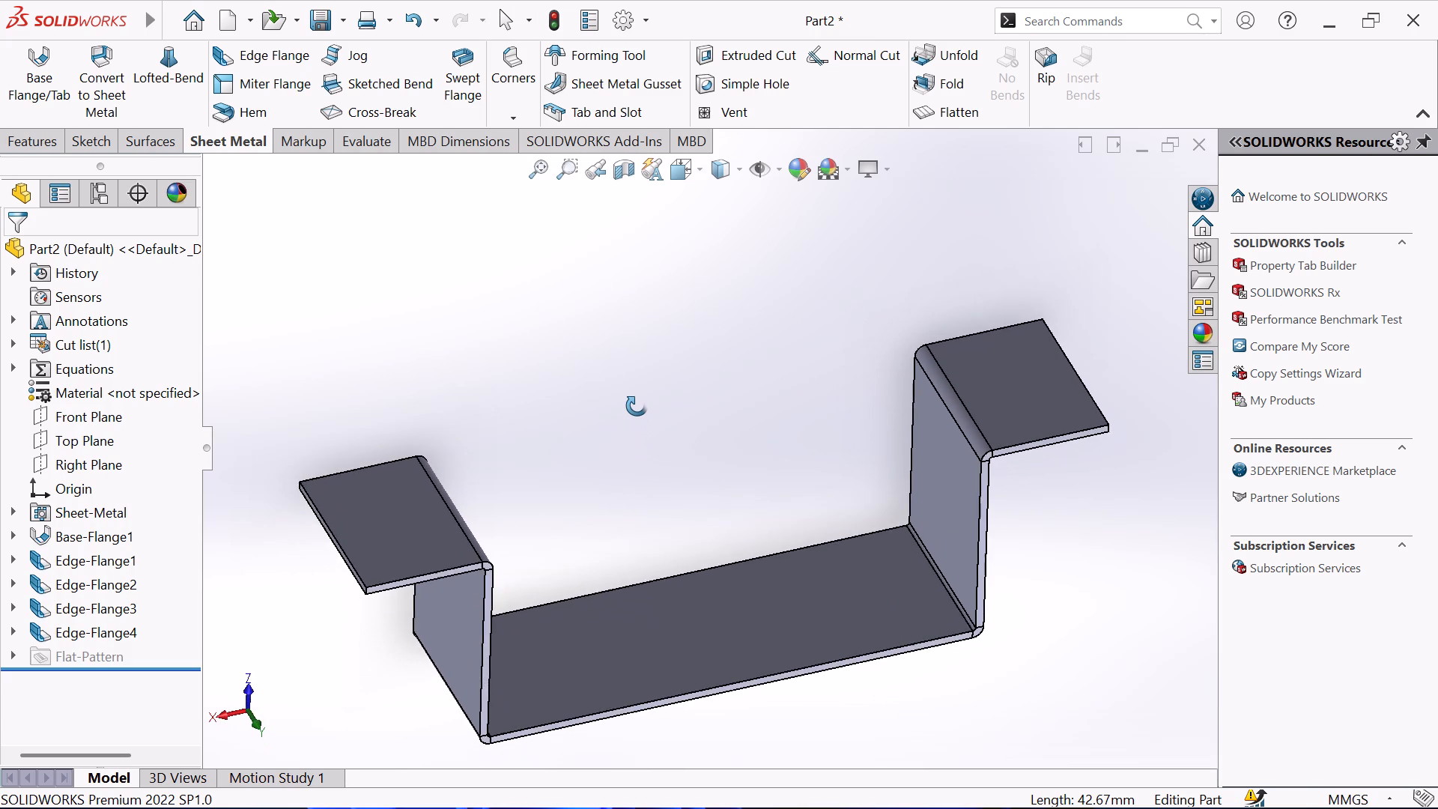
{"action": "middle_click_drag", "start_coordinate": [637, 406], "coordinate": [631, 424]}
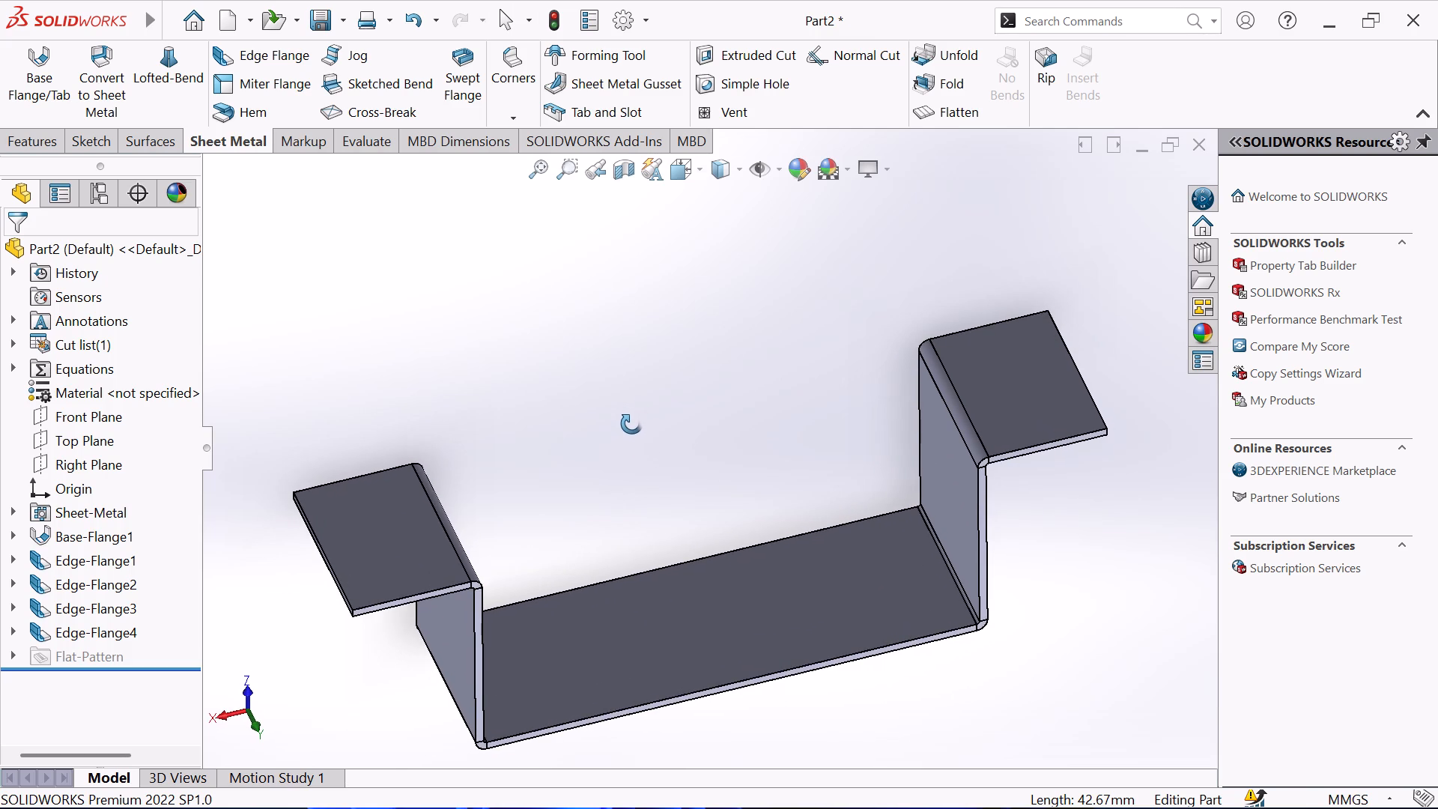
{"action": "middle_click_drag", "start_coordinate": [631, 424], "coordinate": [631, 430]}
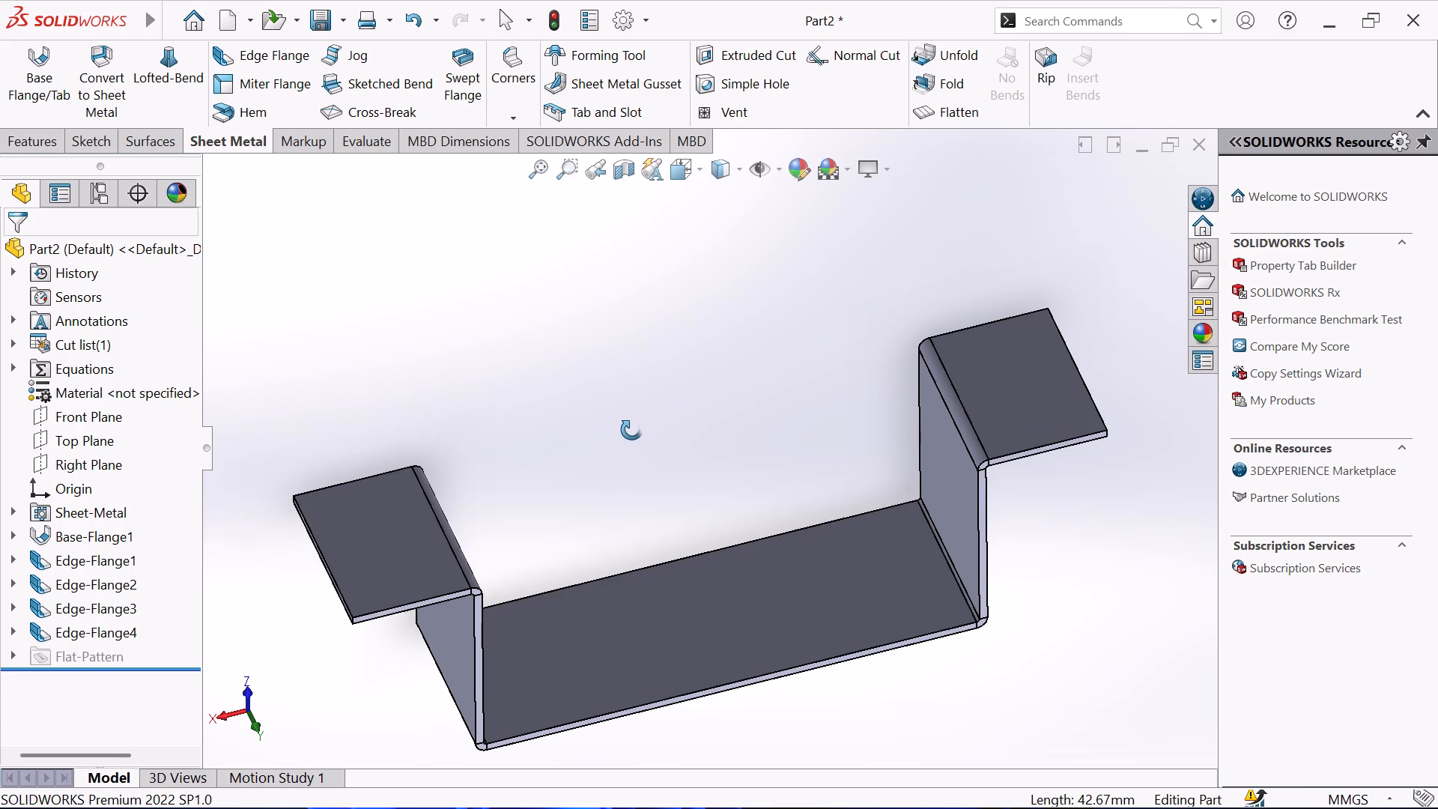
{"action": "middle_click_drag", "start_coordinate": [631, 430], "coordinate": [631, 440]}
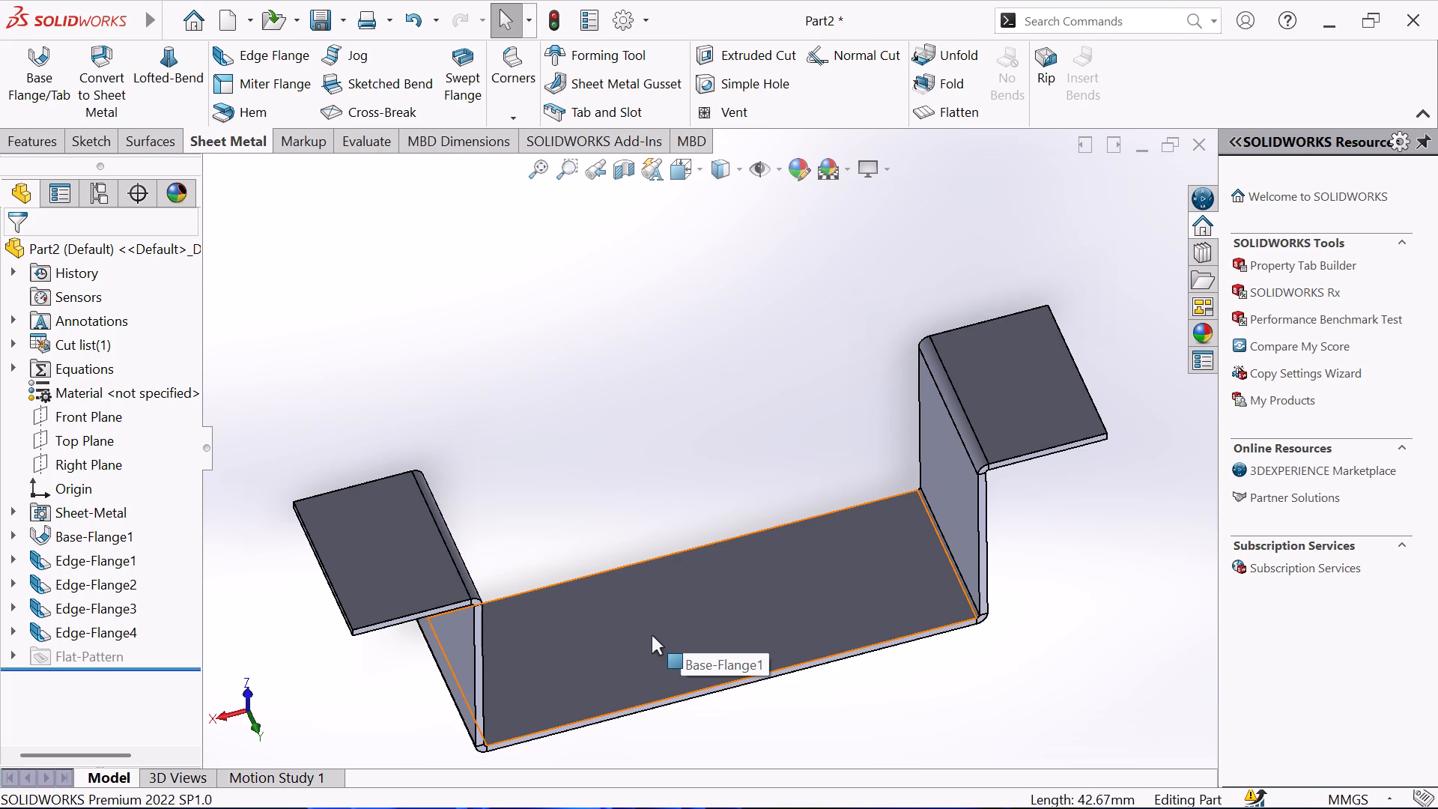
{"action": "scroll", "coordinate": [671, 631], "scroll_direction": "down", "scroll_amount": 1}
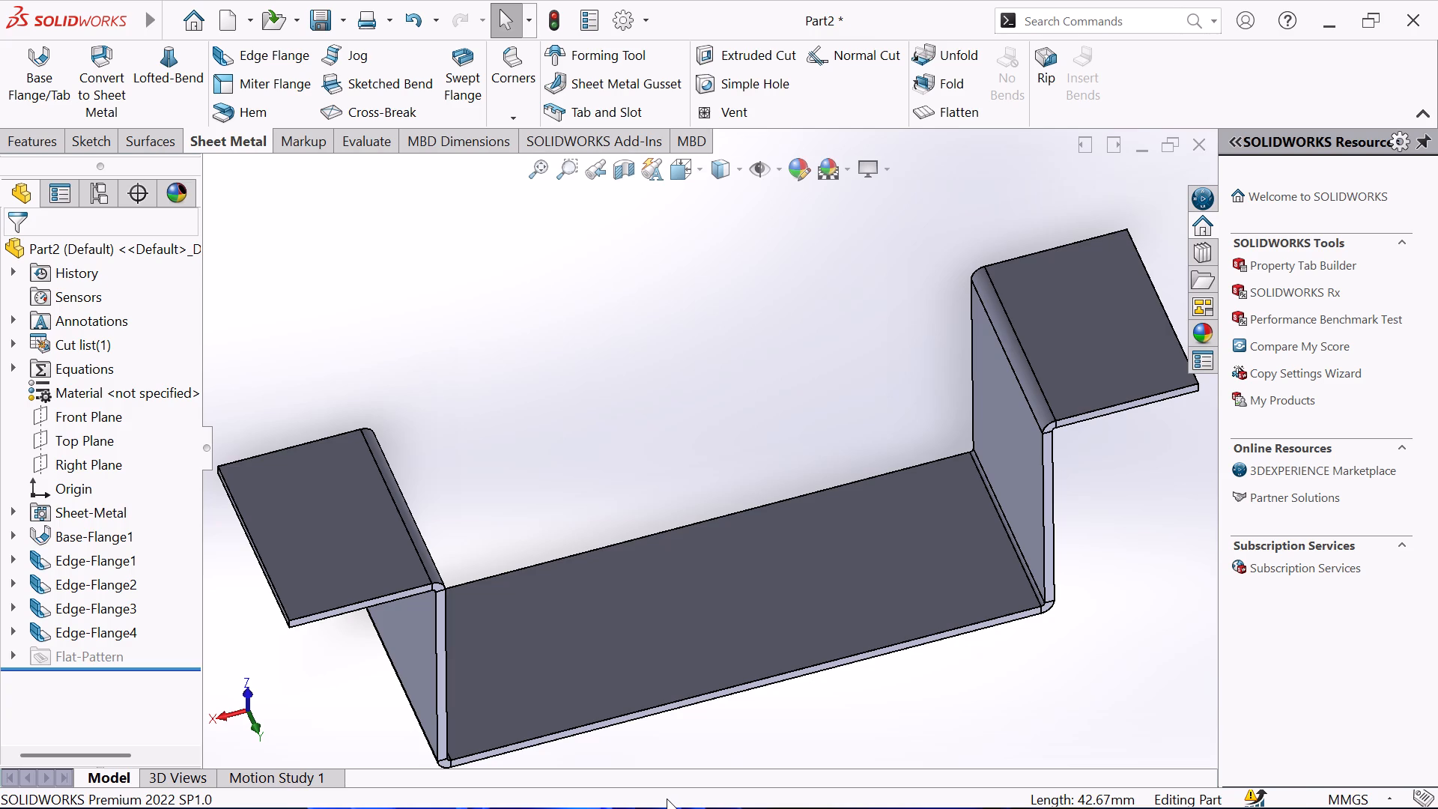
{"action": "scroll", "coordinate": [681, 603], "scroll_direction": "up", "scroll_amount": 1}
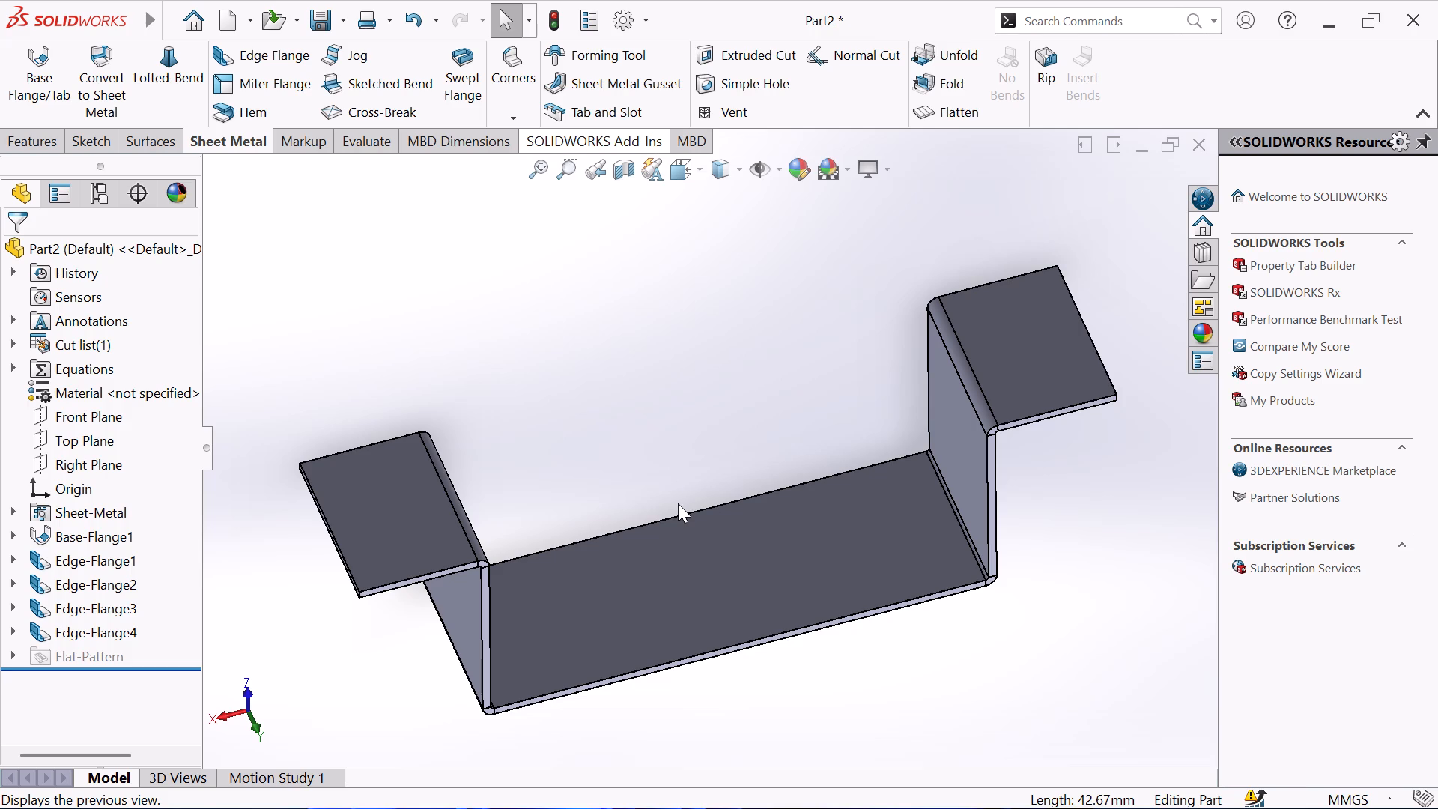
{"action": "scroll", "coordinate": [734, 588], "scroll_direction": "down", "scroll_amount": 1}
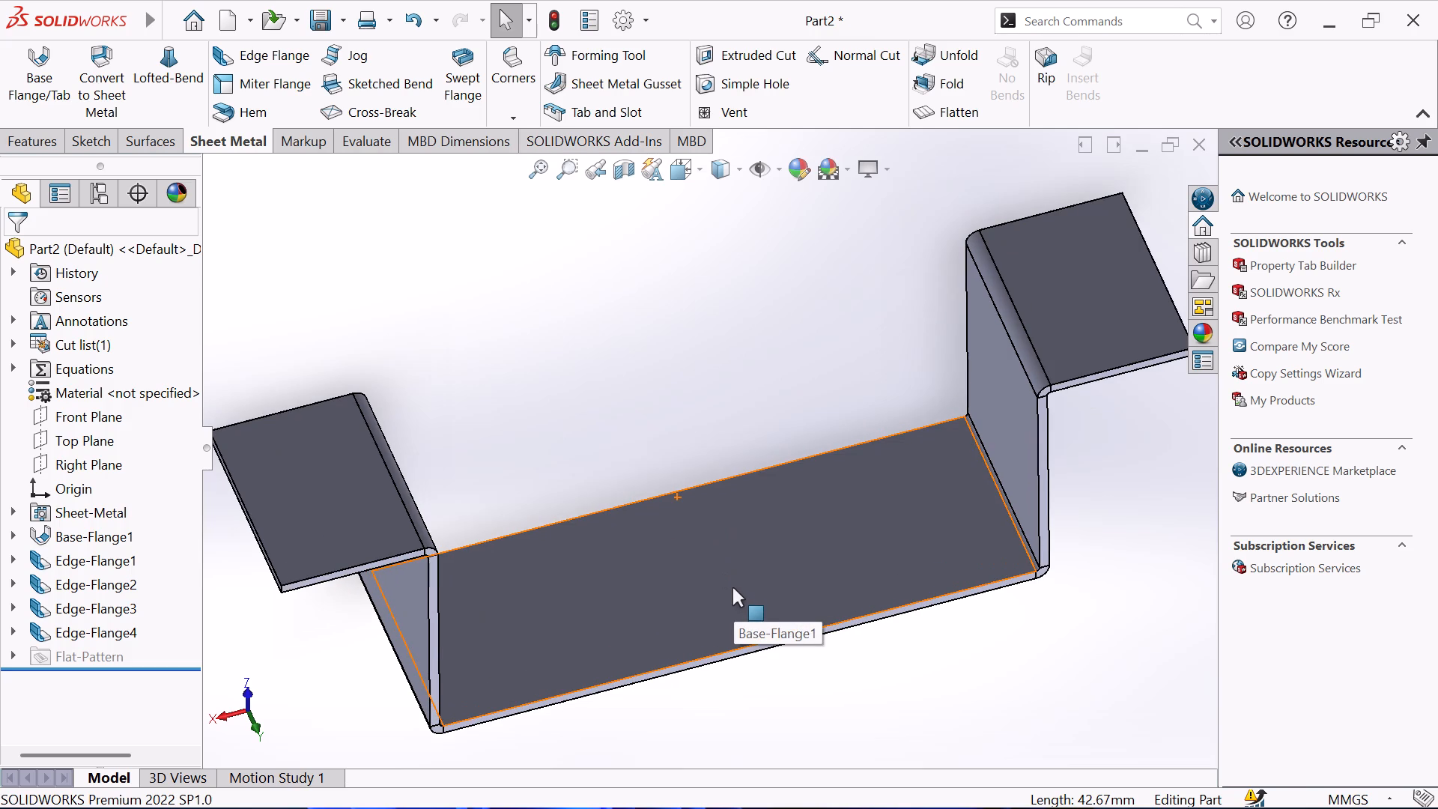
Examine the bracket's base plate, long edges and upright flanges from several angles.
{"action": "middle_click_drag", "start_coordinate": [732, 587], "coordinate": [753, 655]}
{"action": "scroll", "coordinate": [798, 661], "scroll_direction": "down", "scroll_amount": 2}
{"action": "middle_click_drag", "start_coordinate": [795, 644], "coordinate": [791, 572]}
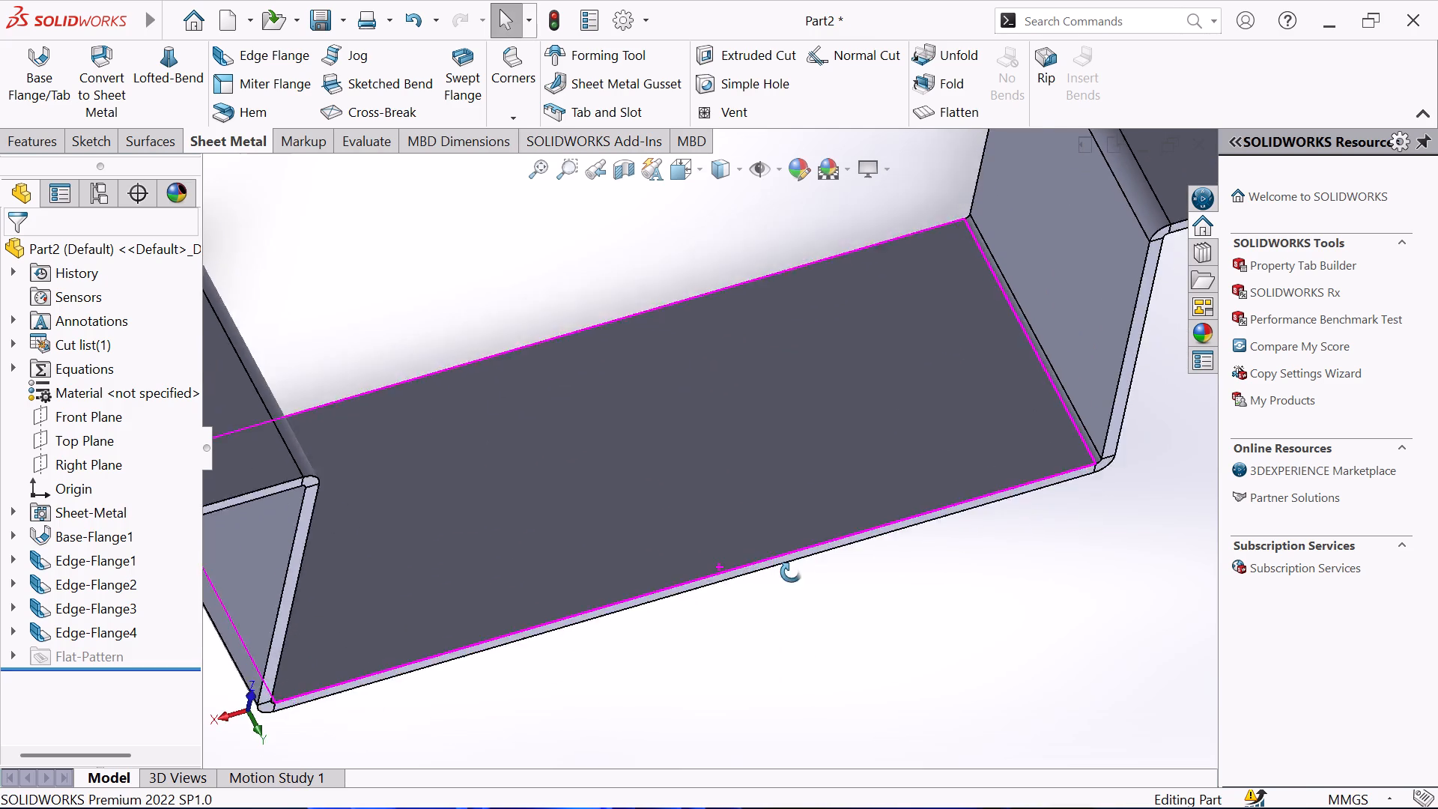
{"action": "middle_click_drag", "start_coordinate": [791, 572], "coordinate": [767, 473]}
{"action": "scroll", "coordinate": [744, 476], "scroll_direction": "up", "scroll_amount": 1}
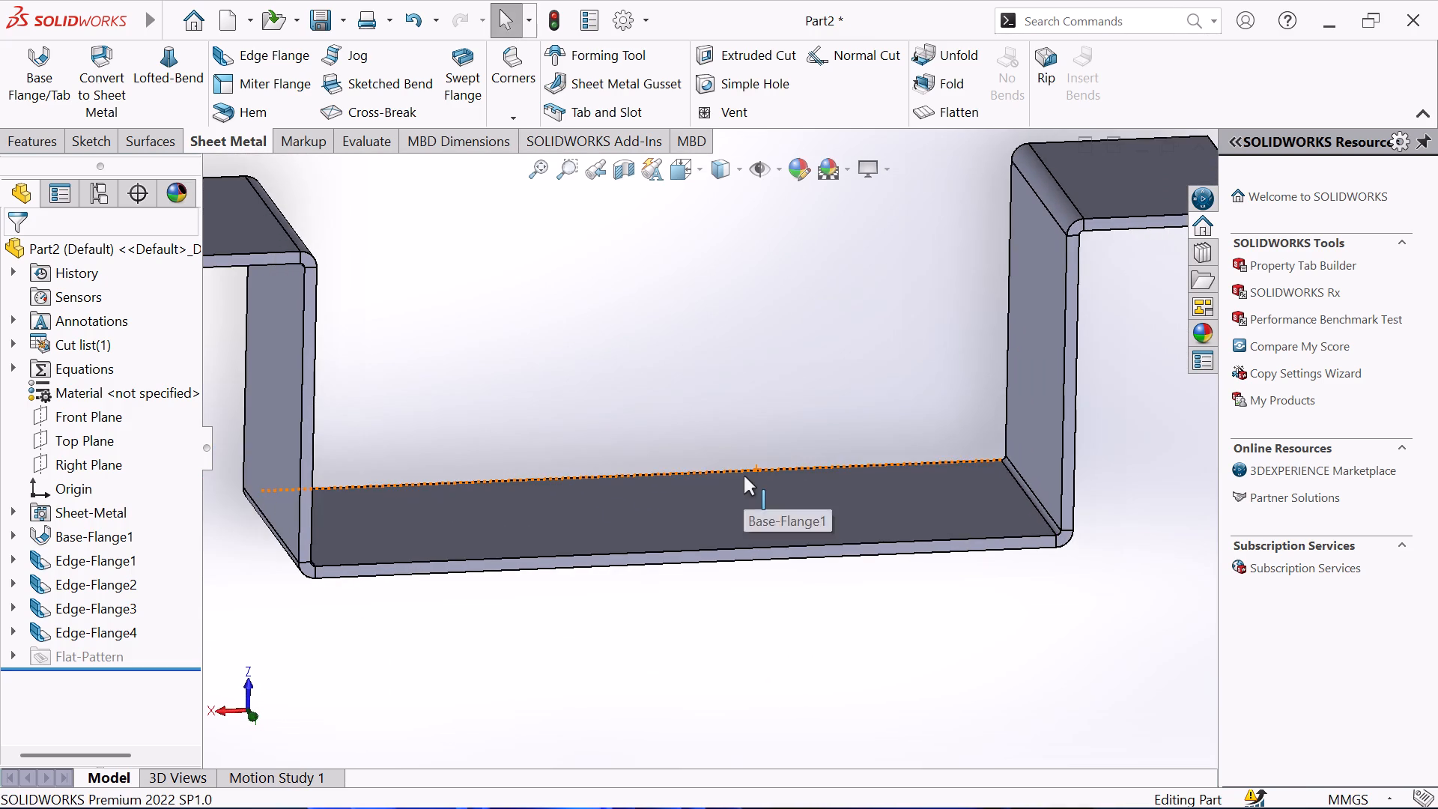
{"action": "middle_click_drag", "start_coordinate": [733, 461], "coordinate": [691, 506]}
{"action": "middle_click", "coordinate": [691, 506]}
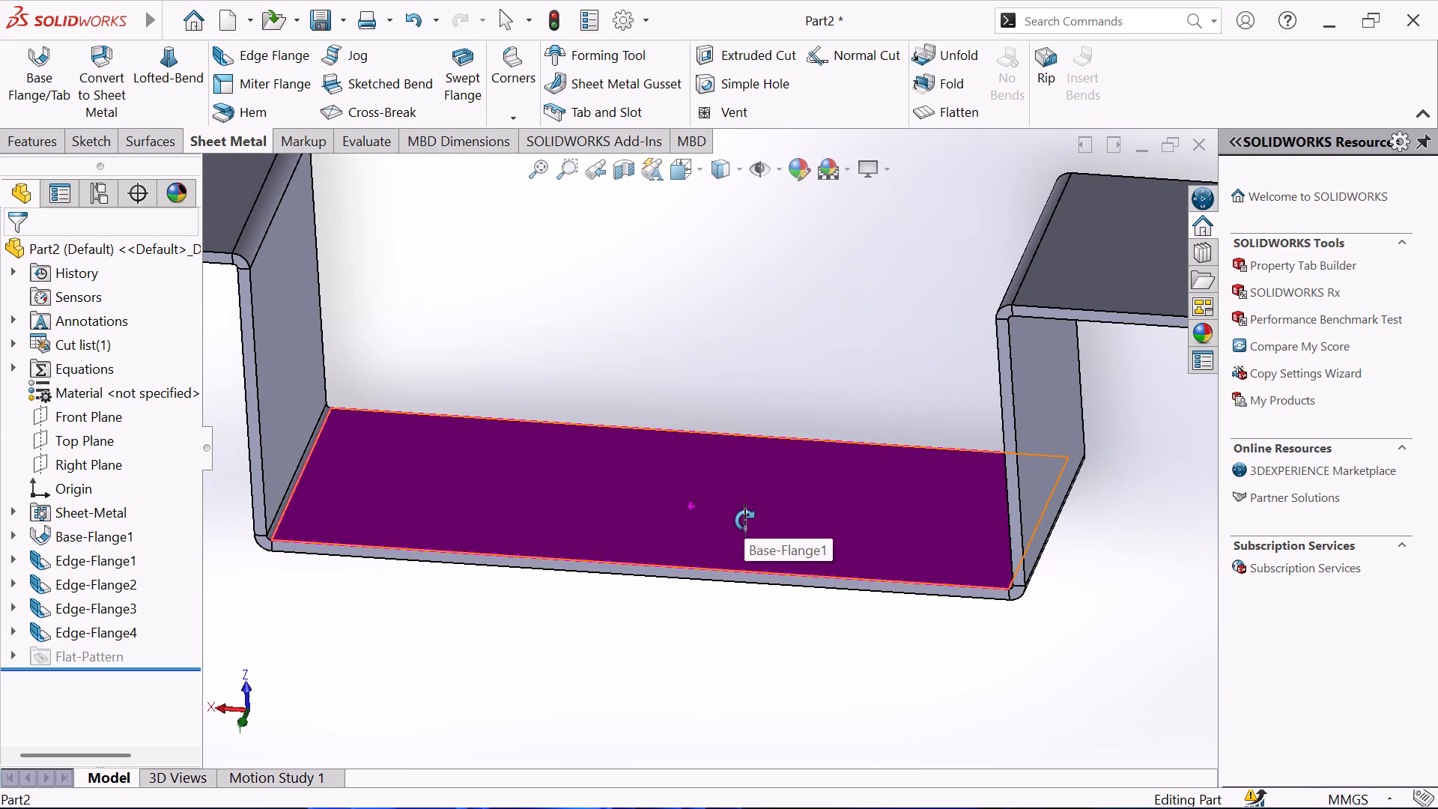
{"action": "middle_click_drag", "start_coordinate": [750, 510], "coordinate": [796, 490]}
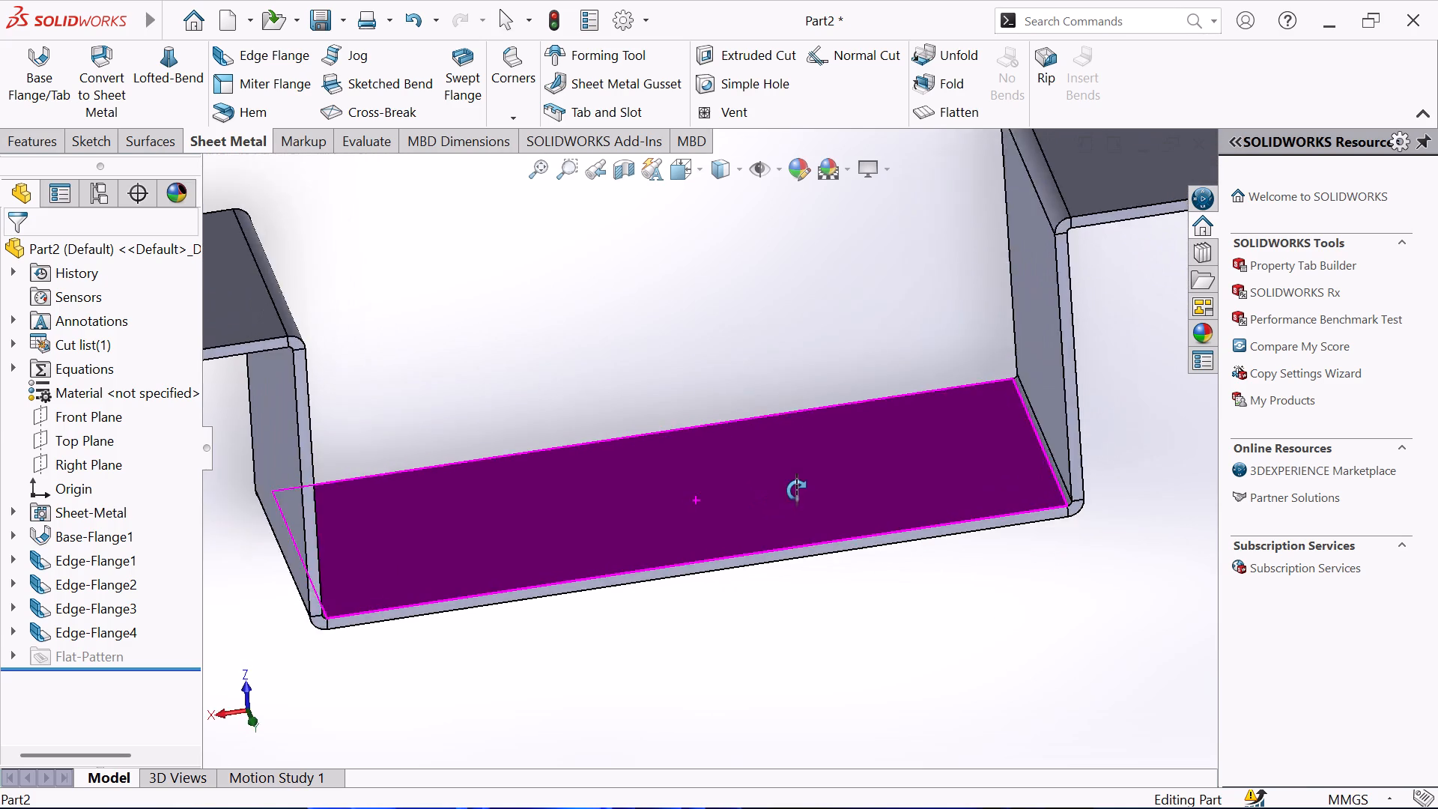
{"action": "middle_click_drag", "start_coordinate": [796, 490], "coordinate": [807, 620]}
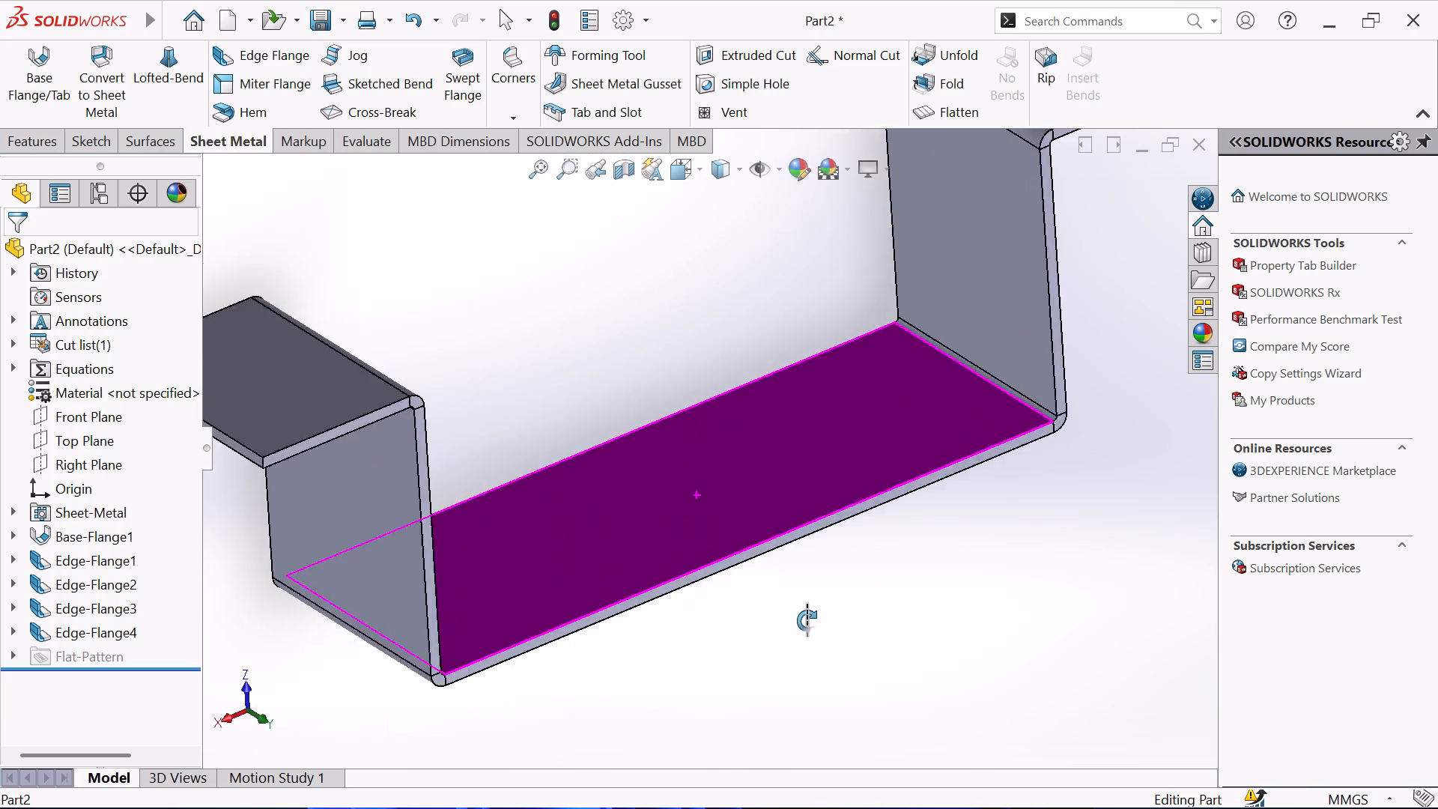
{"action": "middle_click_drag", "start_coordinate": [807, 620], "coordinate": [187, 568]}
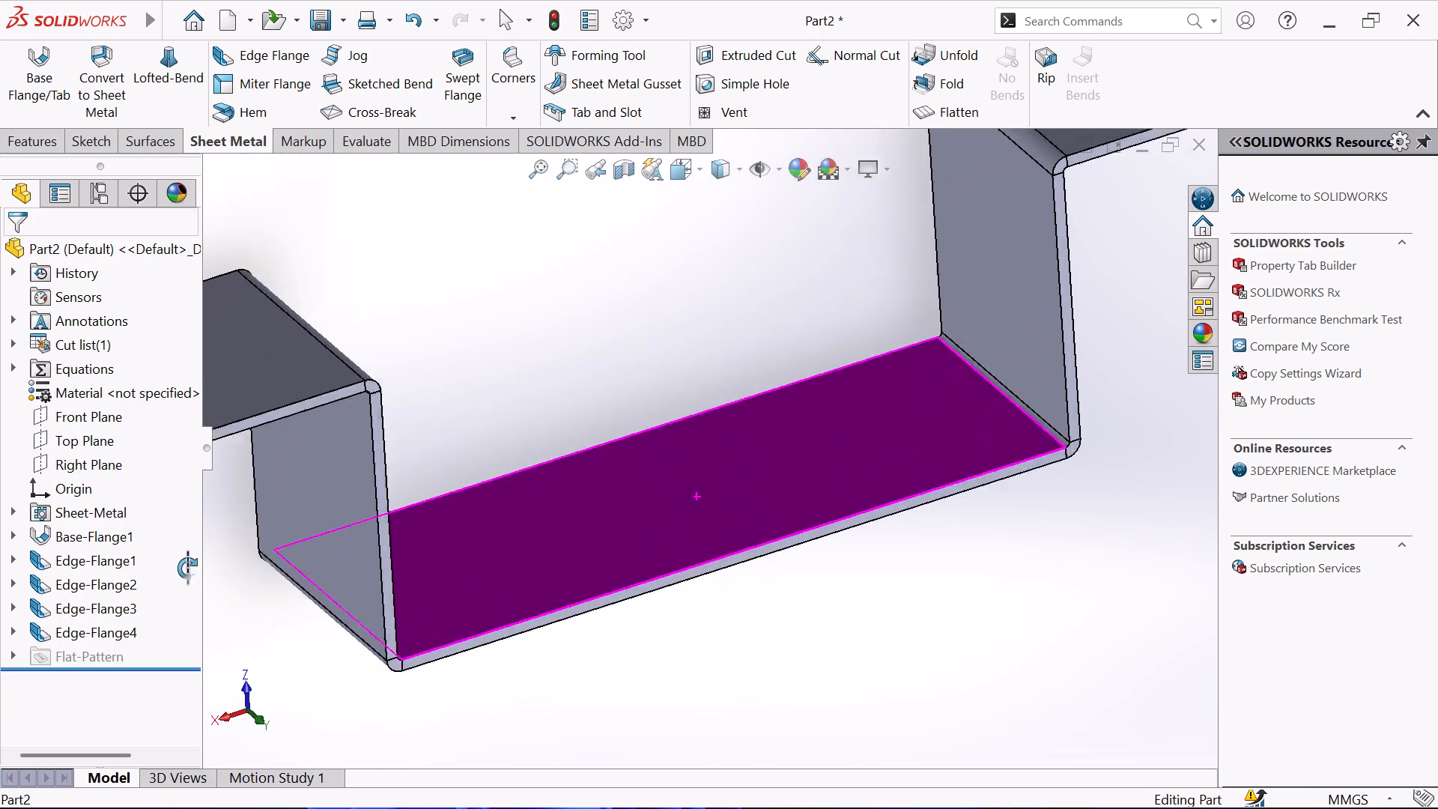
{"action": "middle_click_drag", "start_coordinate": [187, 568], "coordinate": [497, 556]}
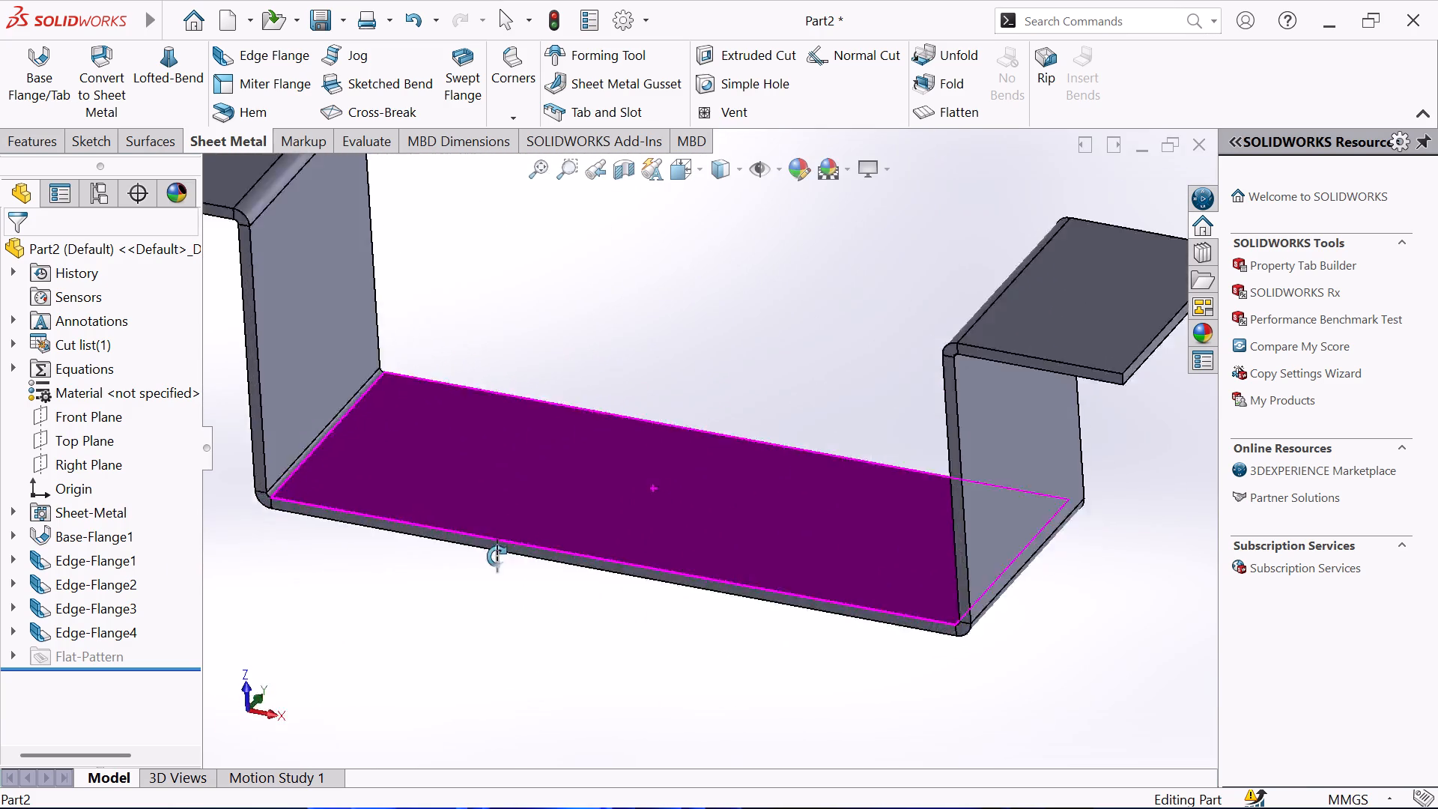
{"action": "middle_click_drag", "start_coordinate": [497, 556], "coordinate": [540, 569]}
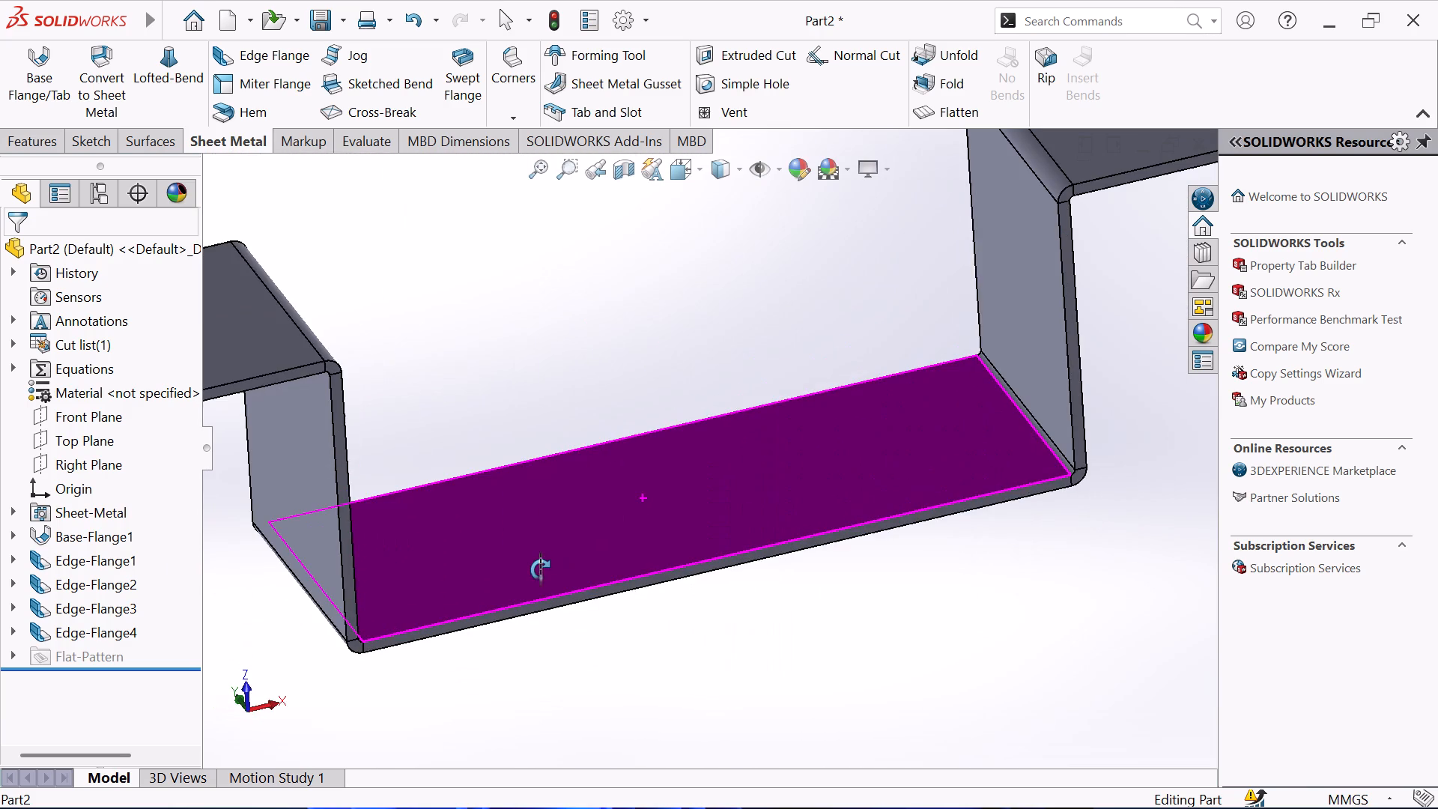
{"action": "middle_click_drag", "start_coordinate": [540, 569], "coordinate": [926, 412]}
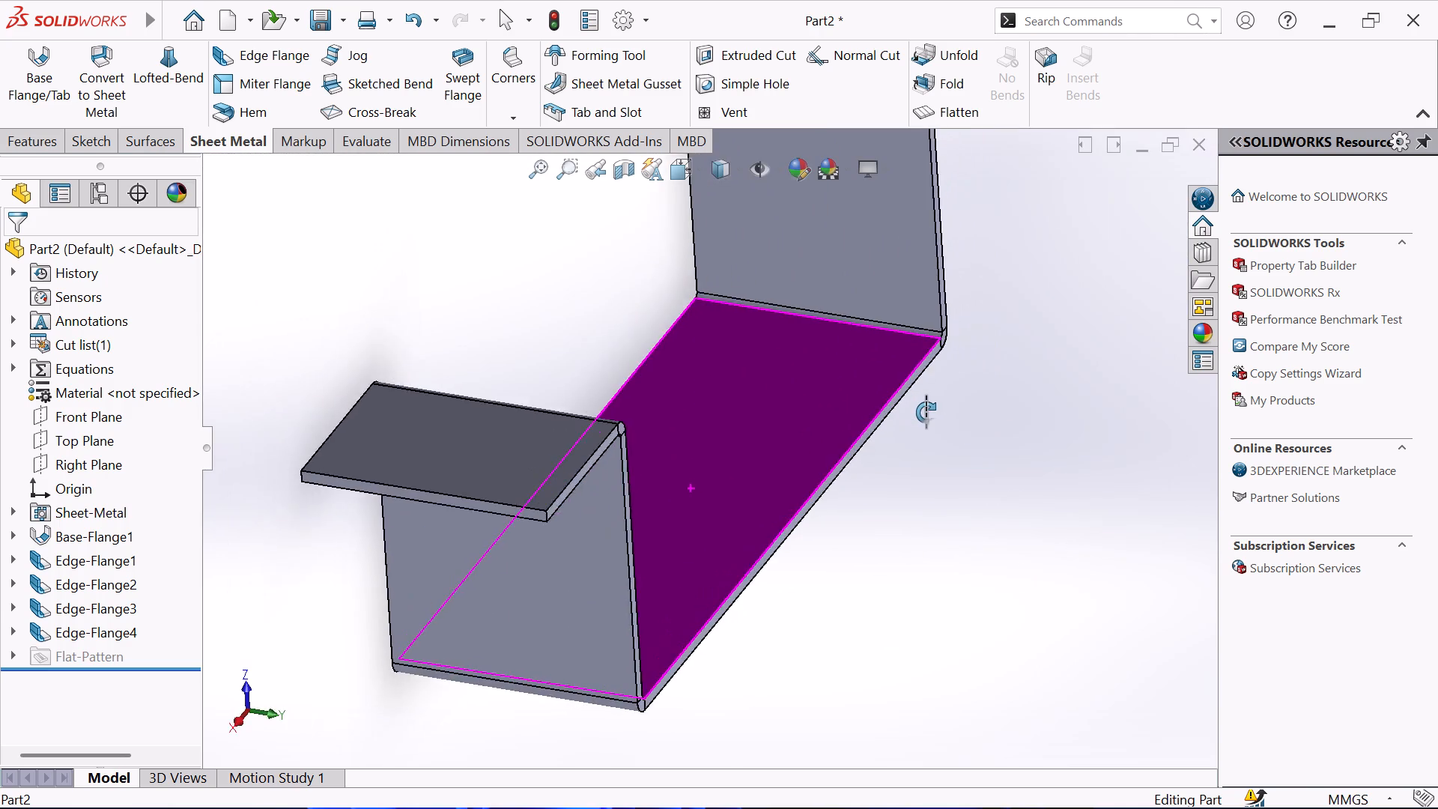
{"action": "middle_click_drag", "start_coordinate": [926, 412], "coordinate": [1437, 486]}
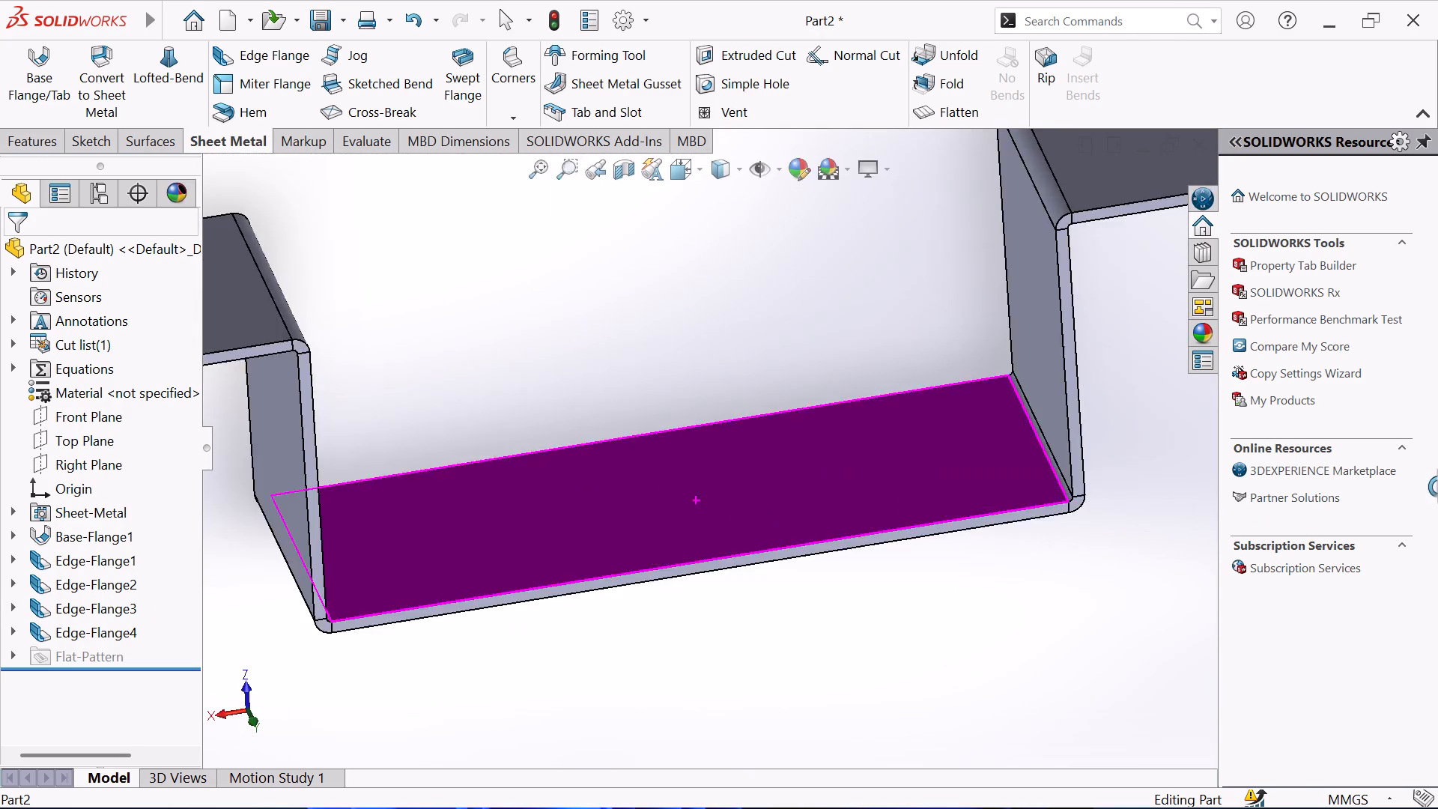
{"action": "middle_click_drag", "start_coordinate": [1437, 486], "coordinate": [422, 581]}
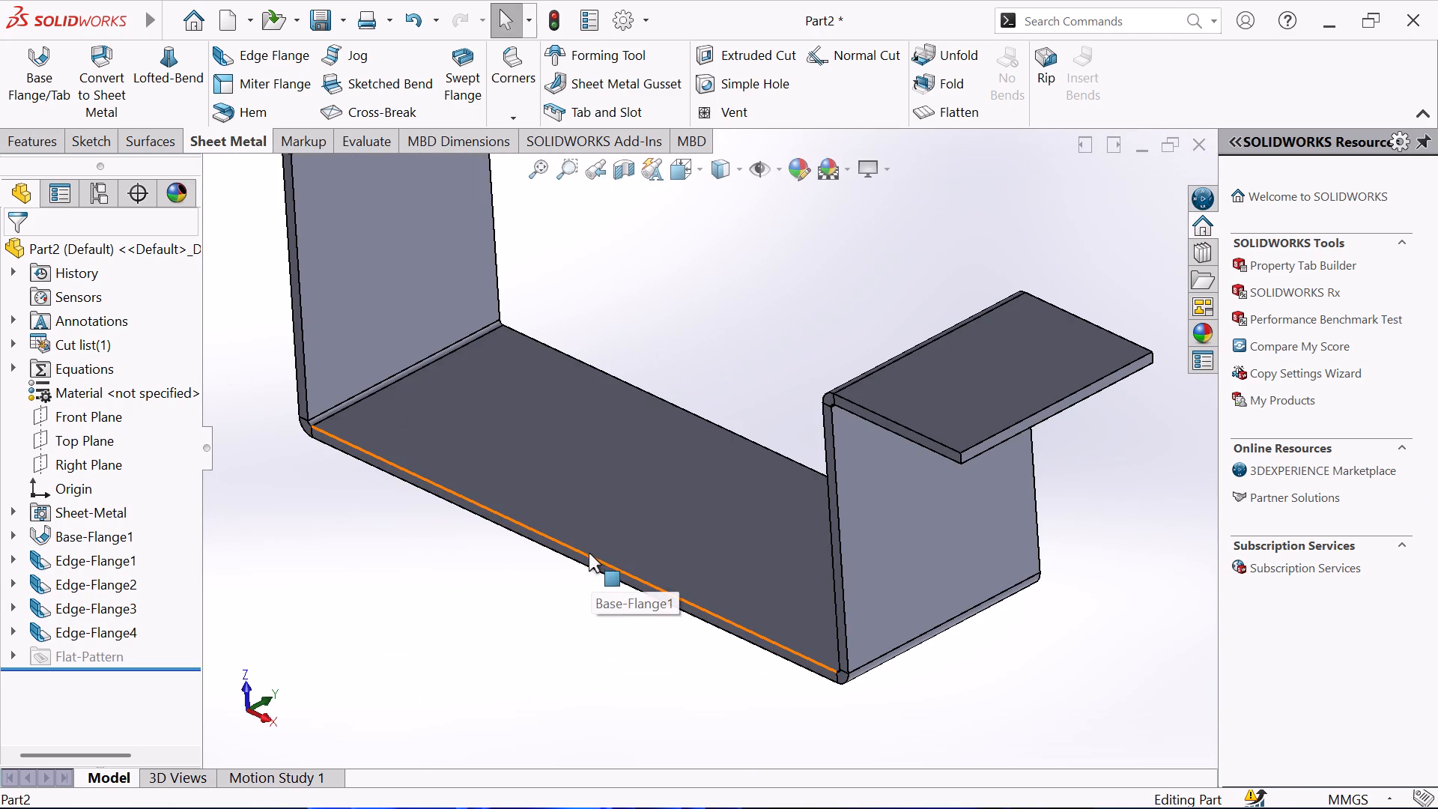
Start a new sketch on the base plate's inner face, between the two upright flanges.
{"action": "left_click", "coordinate": [609, 464]}
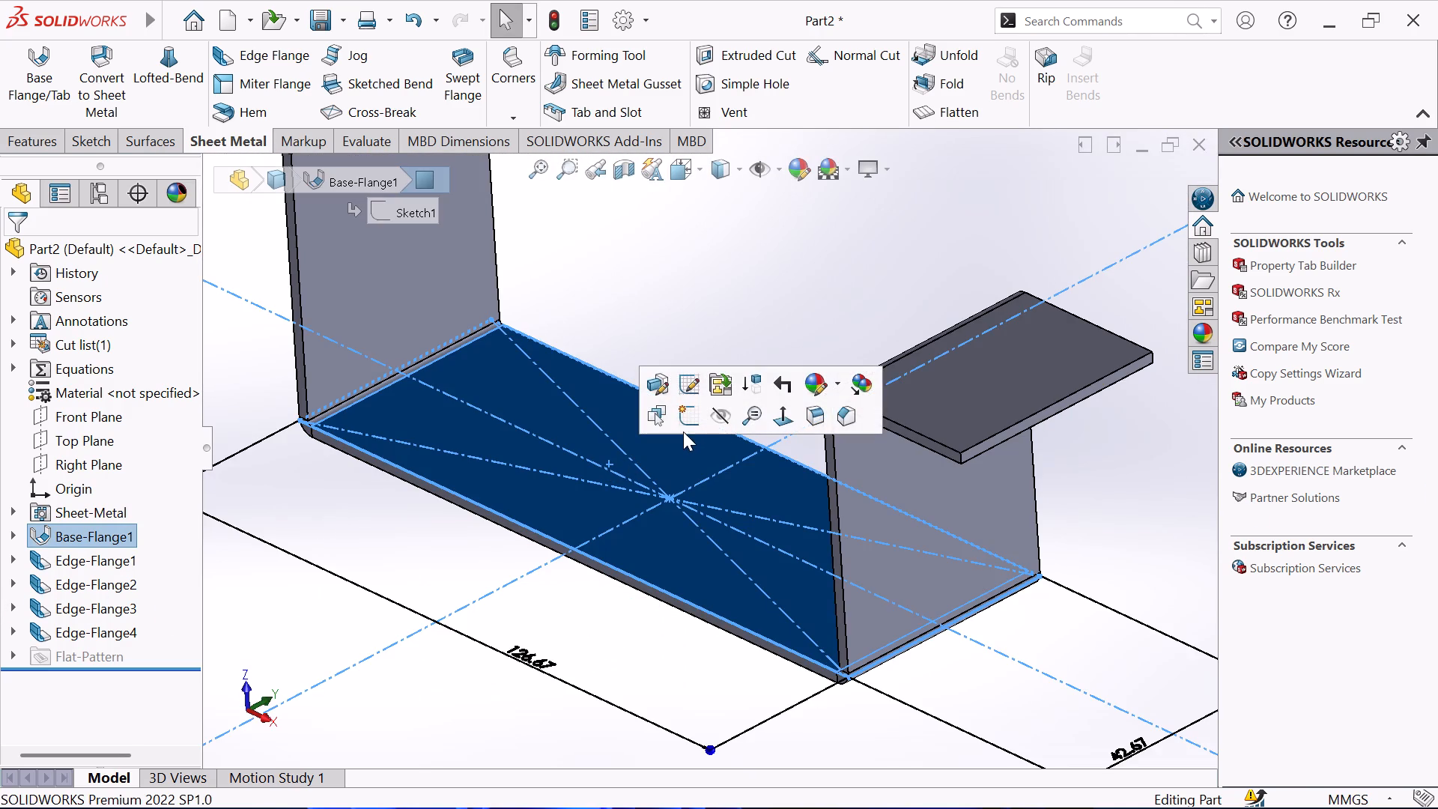
{"action": "left_click", "coordinate": [683, 419]}
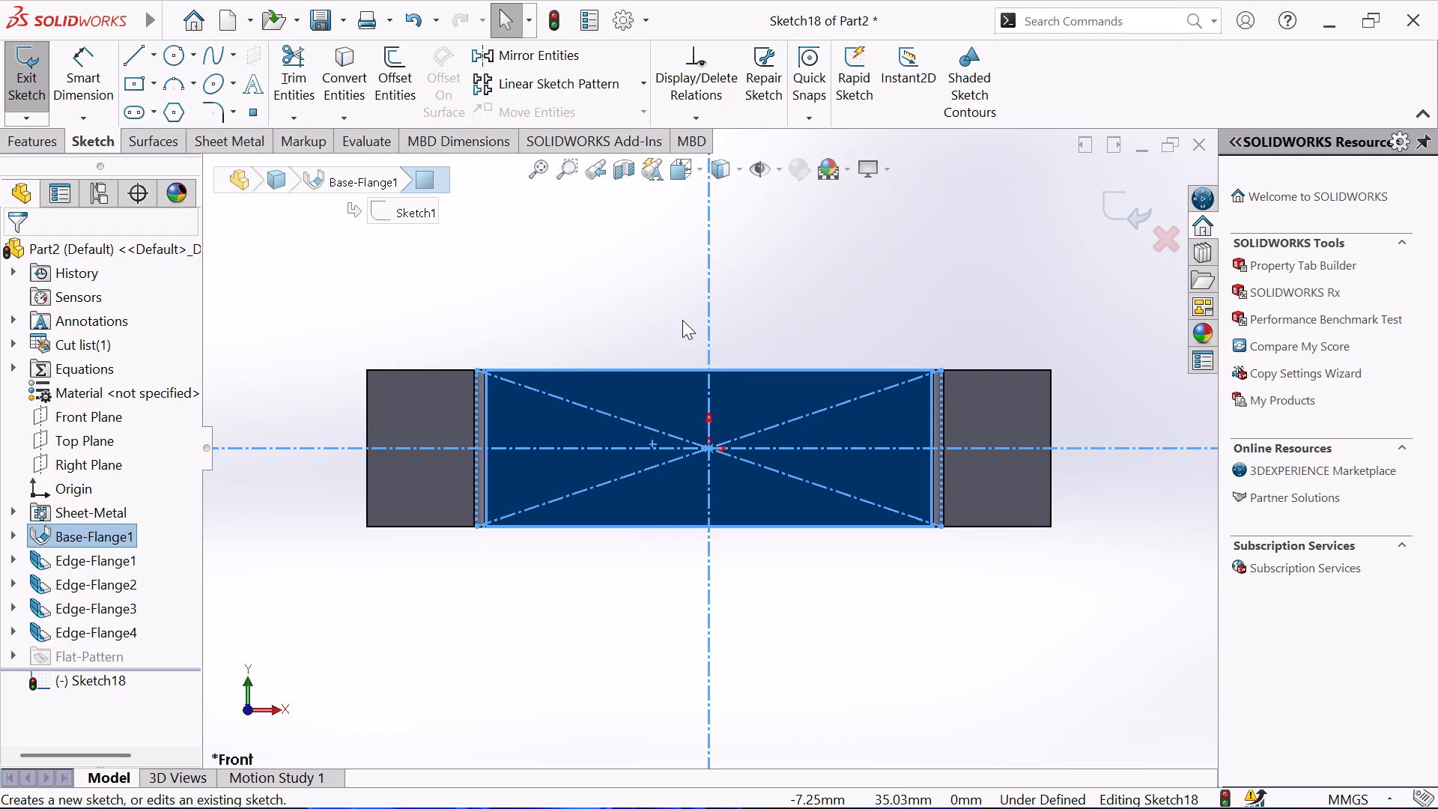
{"action": "left_click", "coordinate": [682, 320]}
Examine the bracket around the open sketch, checking the base plate's face, long edges and corner near the upright flange.
{"action": "scroll", "coordinate": [682, 342], "scroll_direction": "down", "scroll_amount": 4}
{"action": "scroll", "coordinate": [759, 594], "scroll_direction": "up", "scroll_amount": 3}
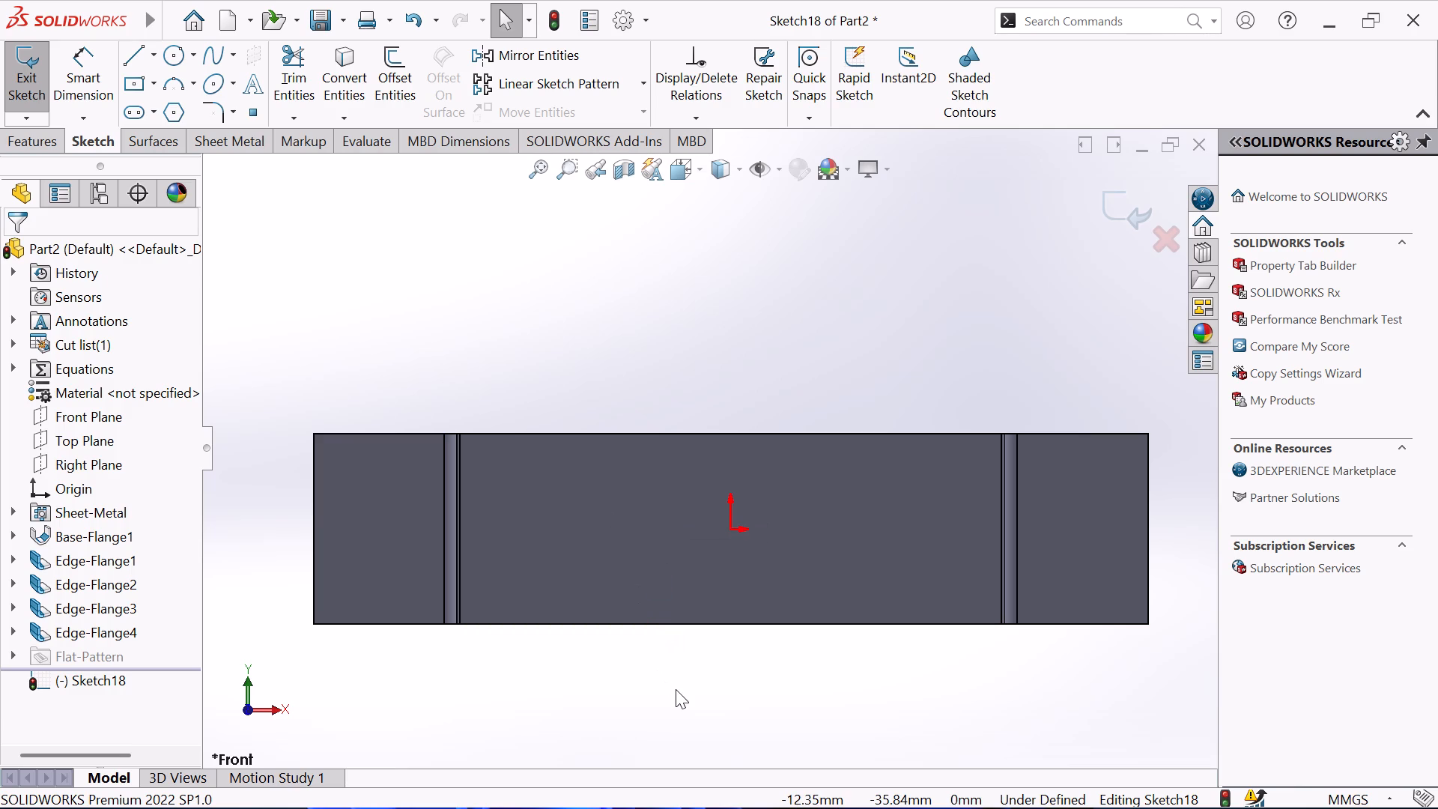
{"action": "middle_click_drag", "start_coordinate": [676, 688], "coordinate": [699, 525]}
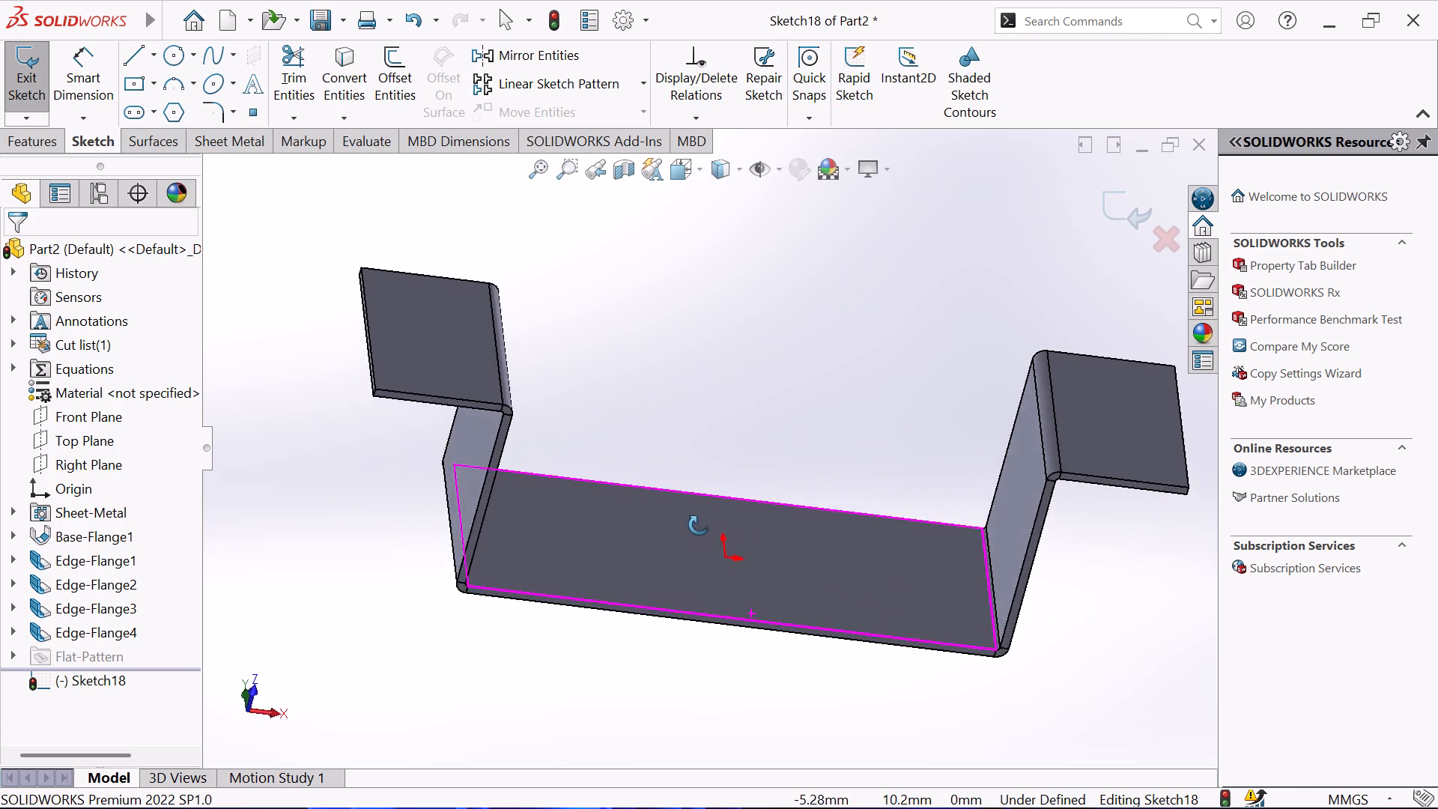
{"action": "middle_click_drag", "start_coordinate": [699, 525], "coordinate": [686, 548]}
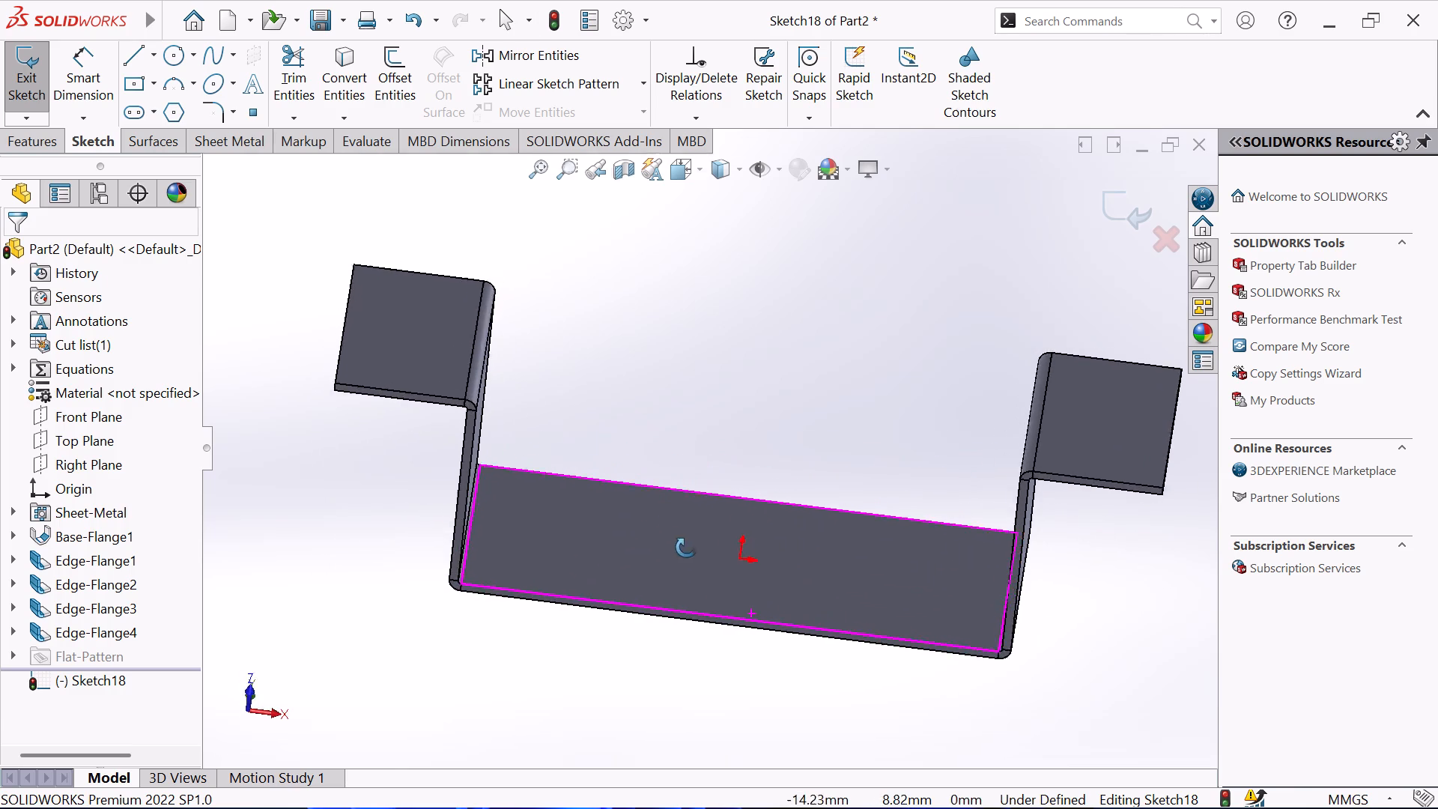
{"action": "middle_click_drag", "start_coordinate": [686, 548], "coordinate": [661, 682]}
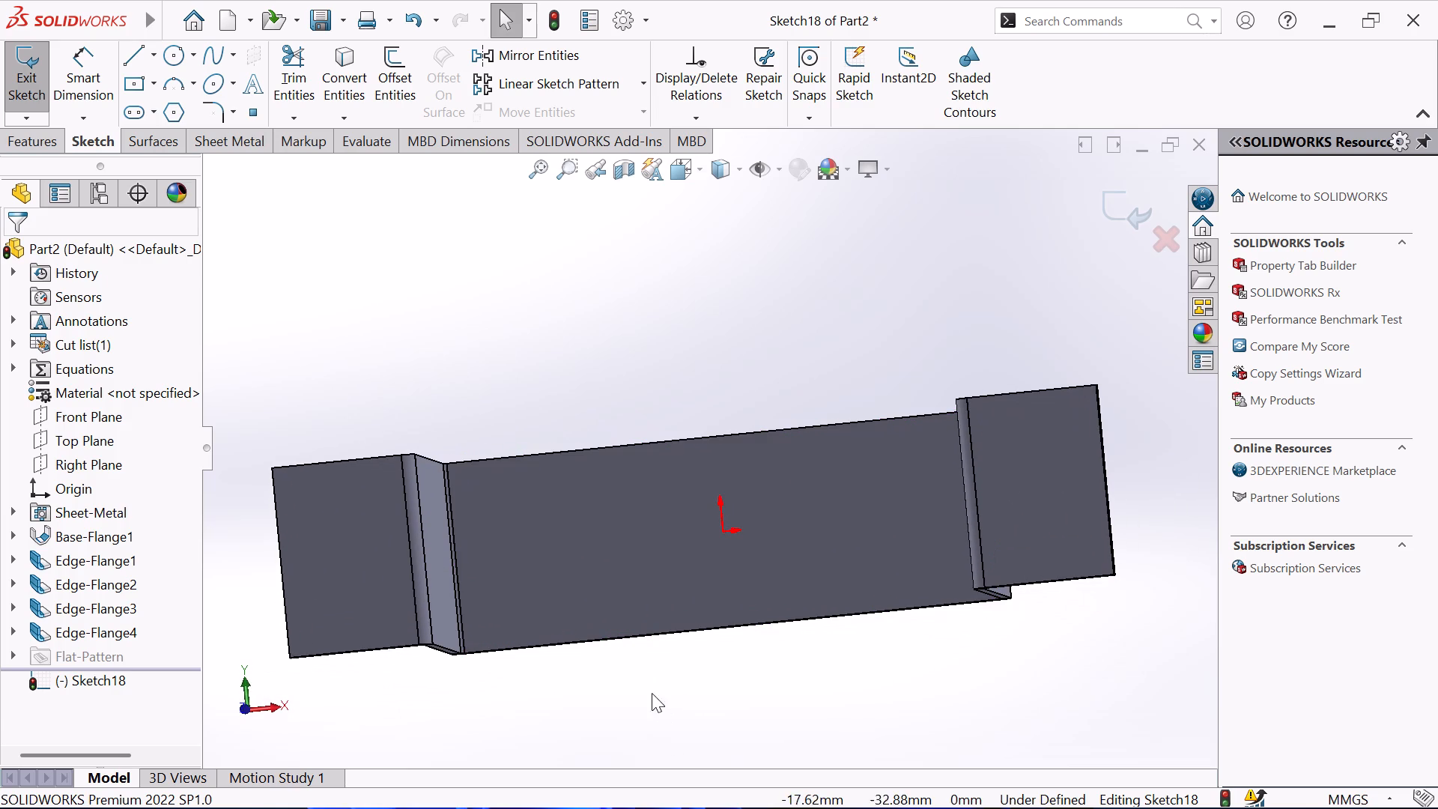
{"action": "left_click", "coordinate": [246, 697]}
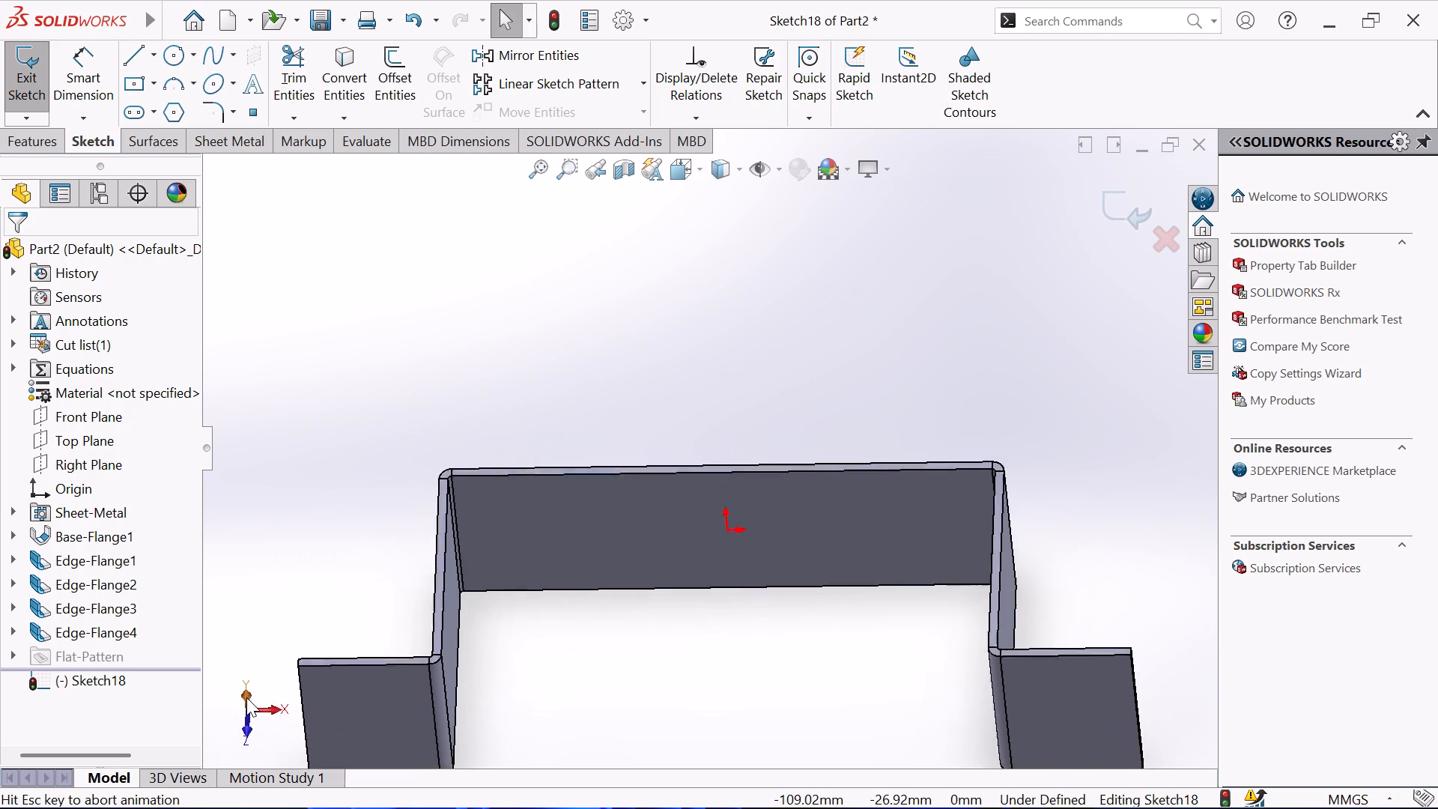
{"action": "middle_click_drag", "start_coordinate": [258, 672], "coordinate": [264, 637]}
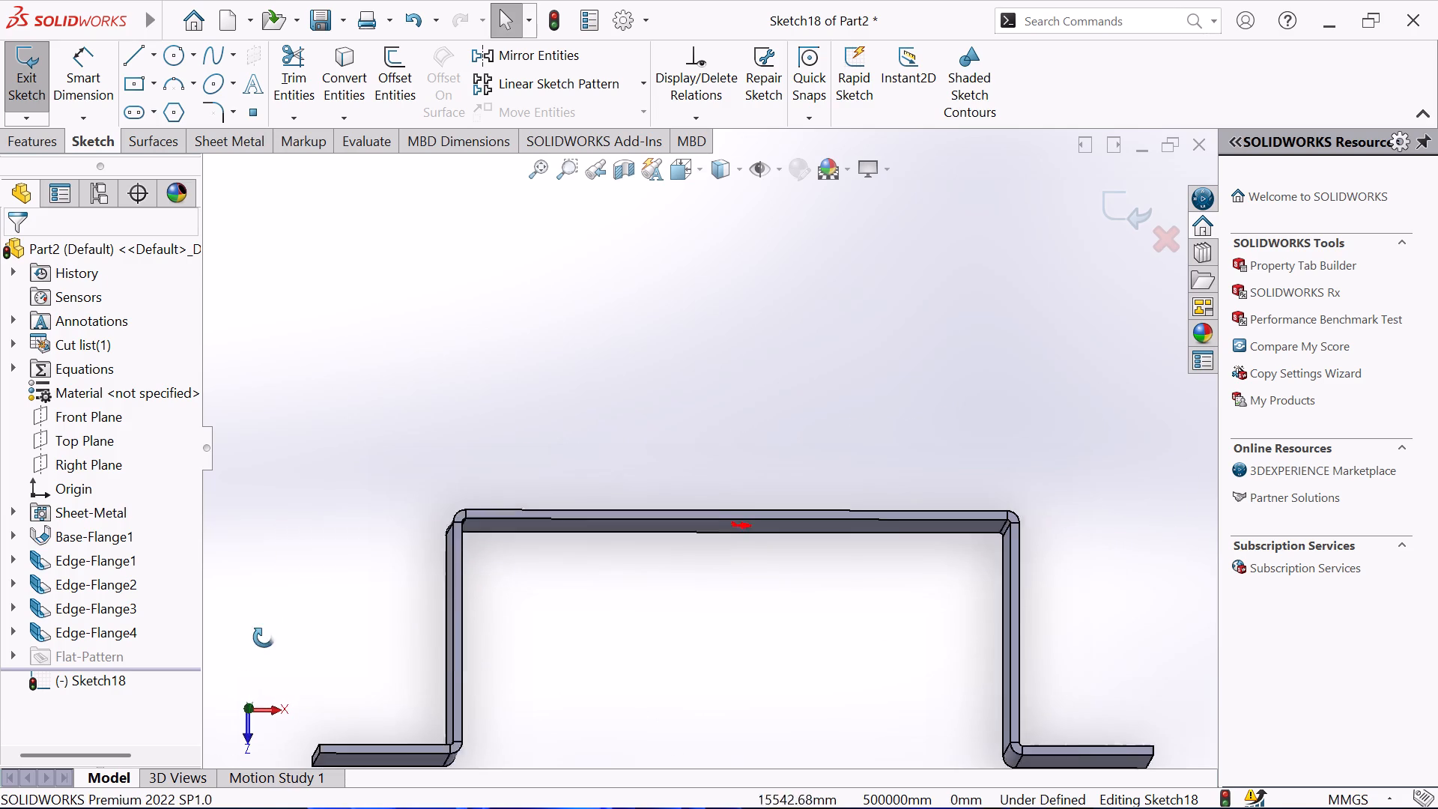
{"action": "middle_click_drag", "start_coordinate": [264, 637], "coordinate": [282, 512]}
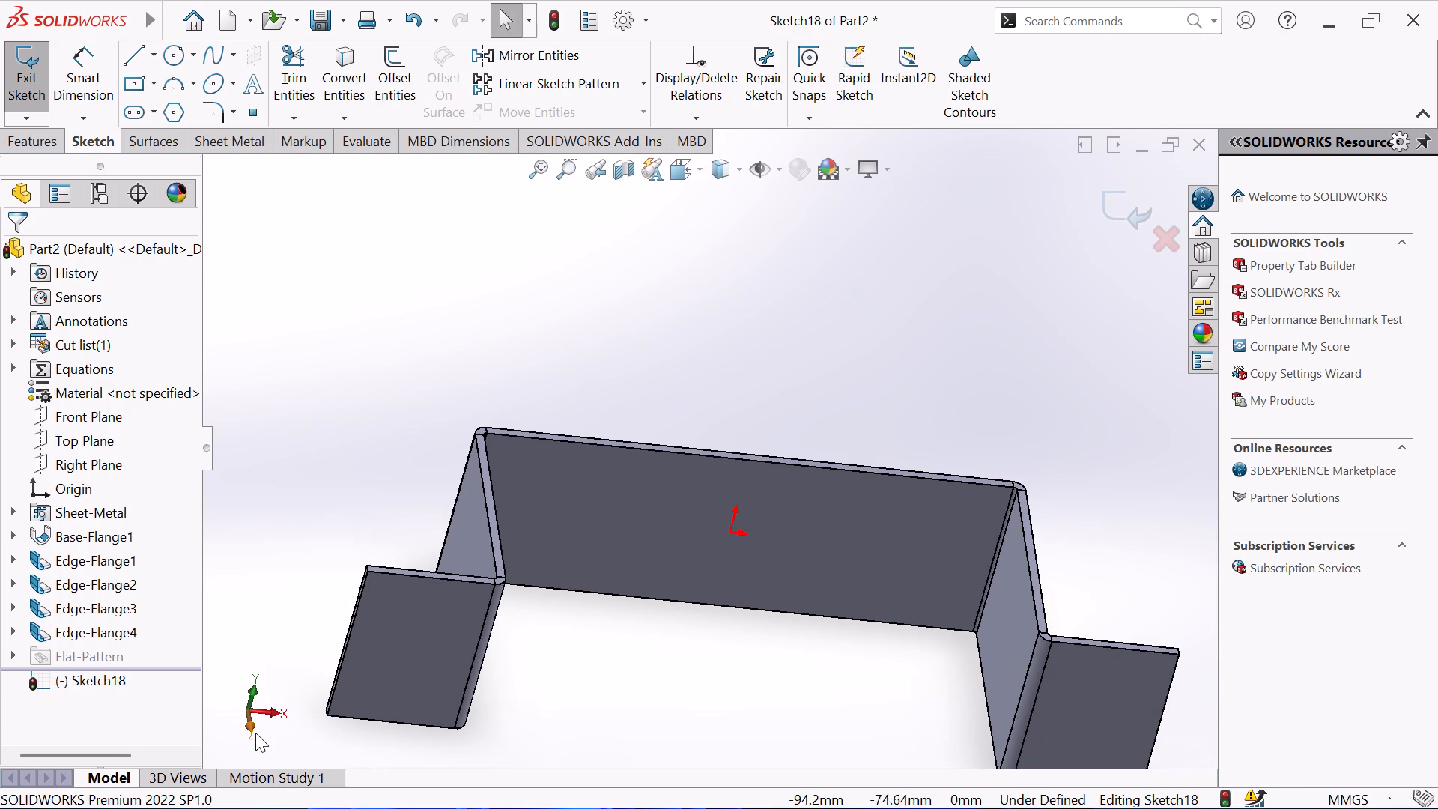
{"action": "left_click", "coordinate": [255, 732]}
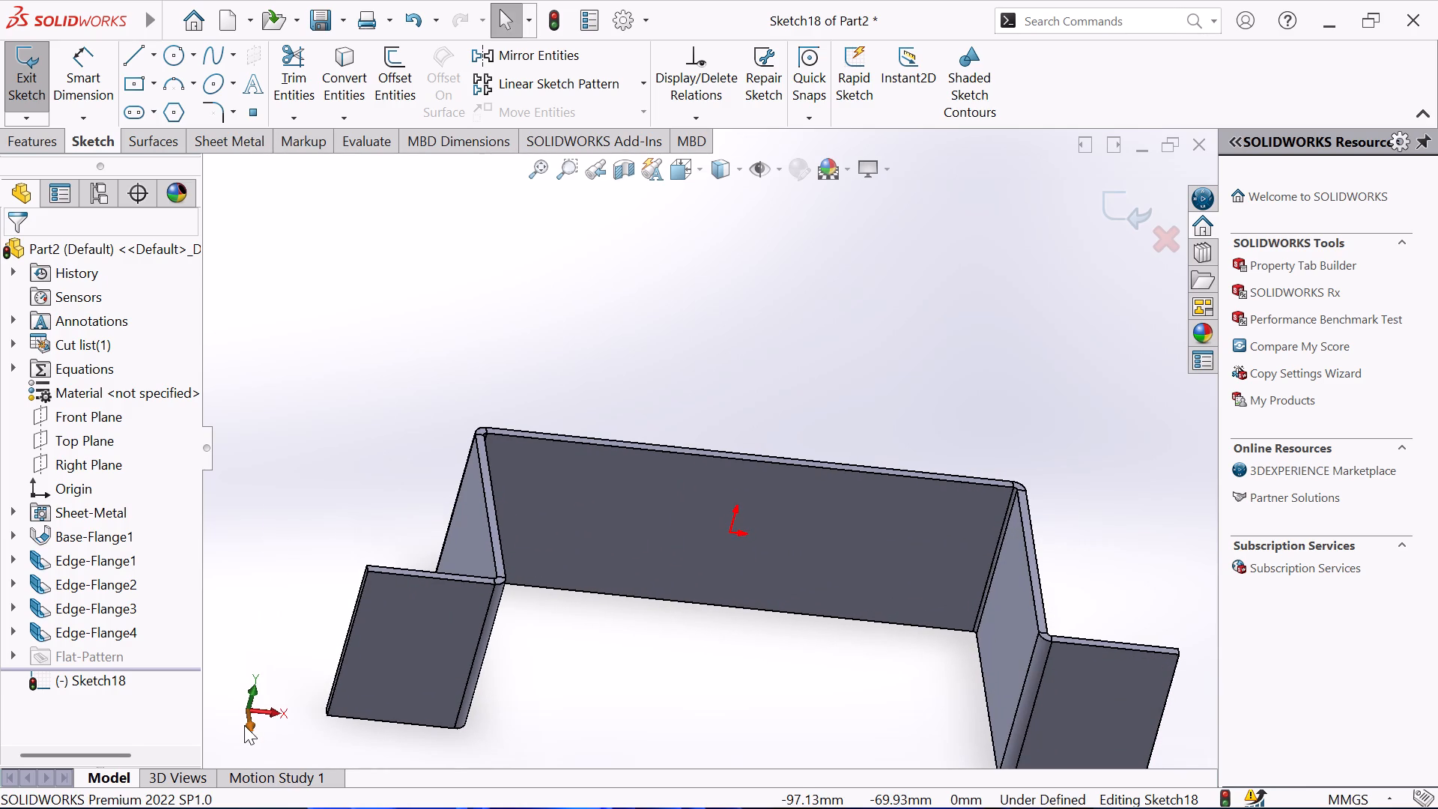
{"action": "left_click", "coordinate": [250, 727]}
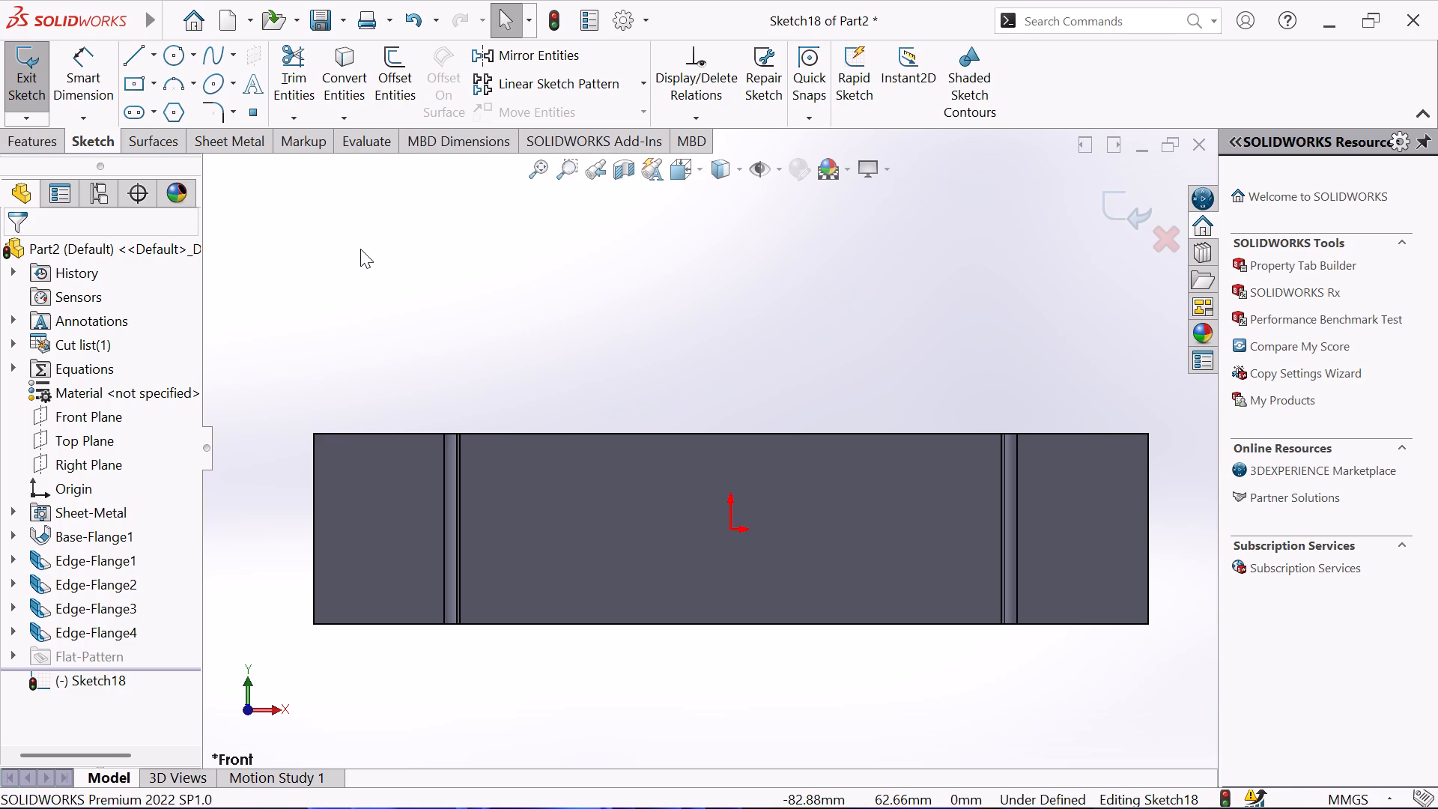
{"action": "middle_click_drag", "start_coordinate": [735, 362], "coordinate": [735, 355]}
{"action": "middle_click_drag", "start_coordinate": [735, 355], "coordinate": [741, 208]}
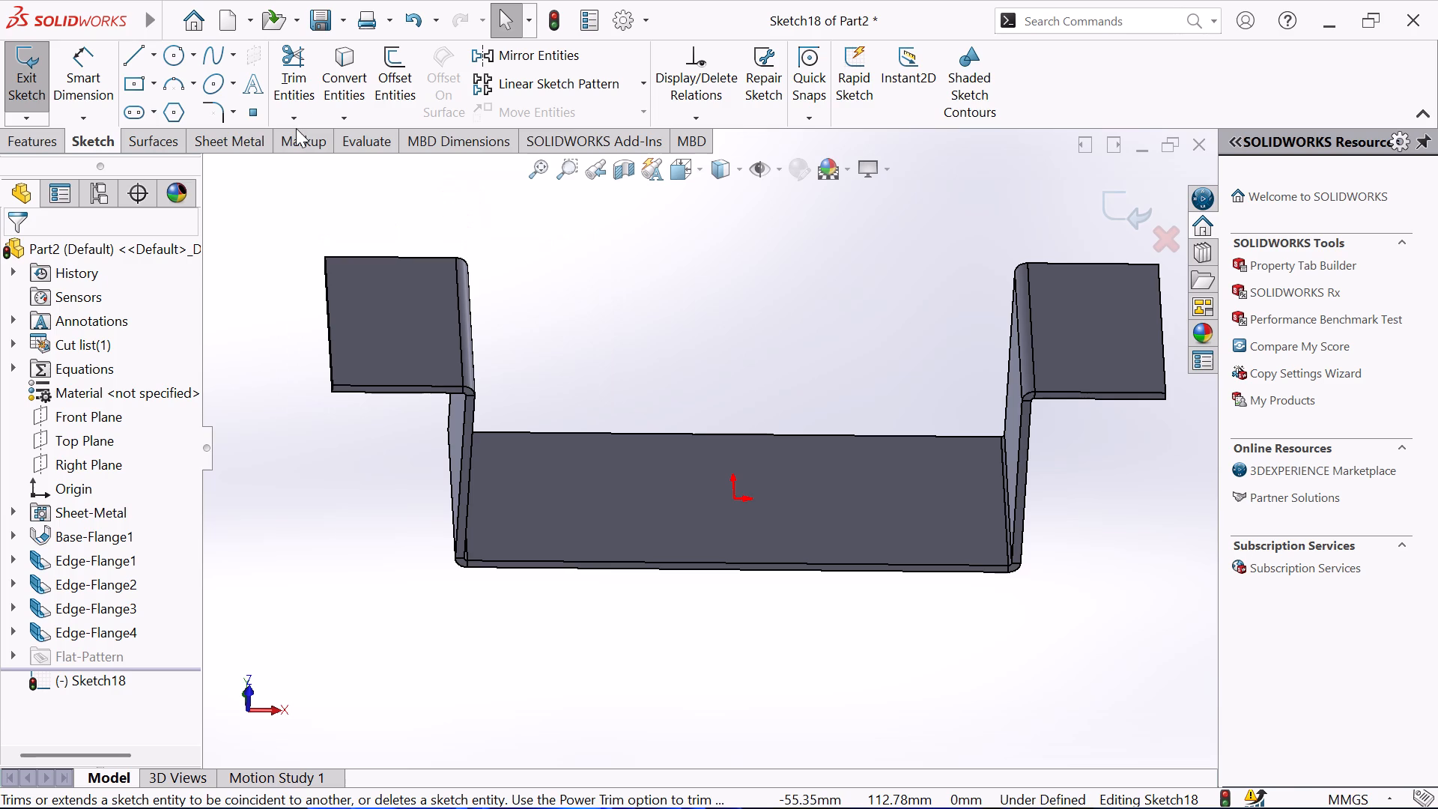
{"action": "middle_click_drag", "start_coordinate": [309, 493], "coordinate": [381, 549]}
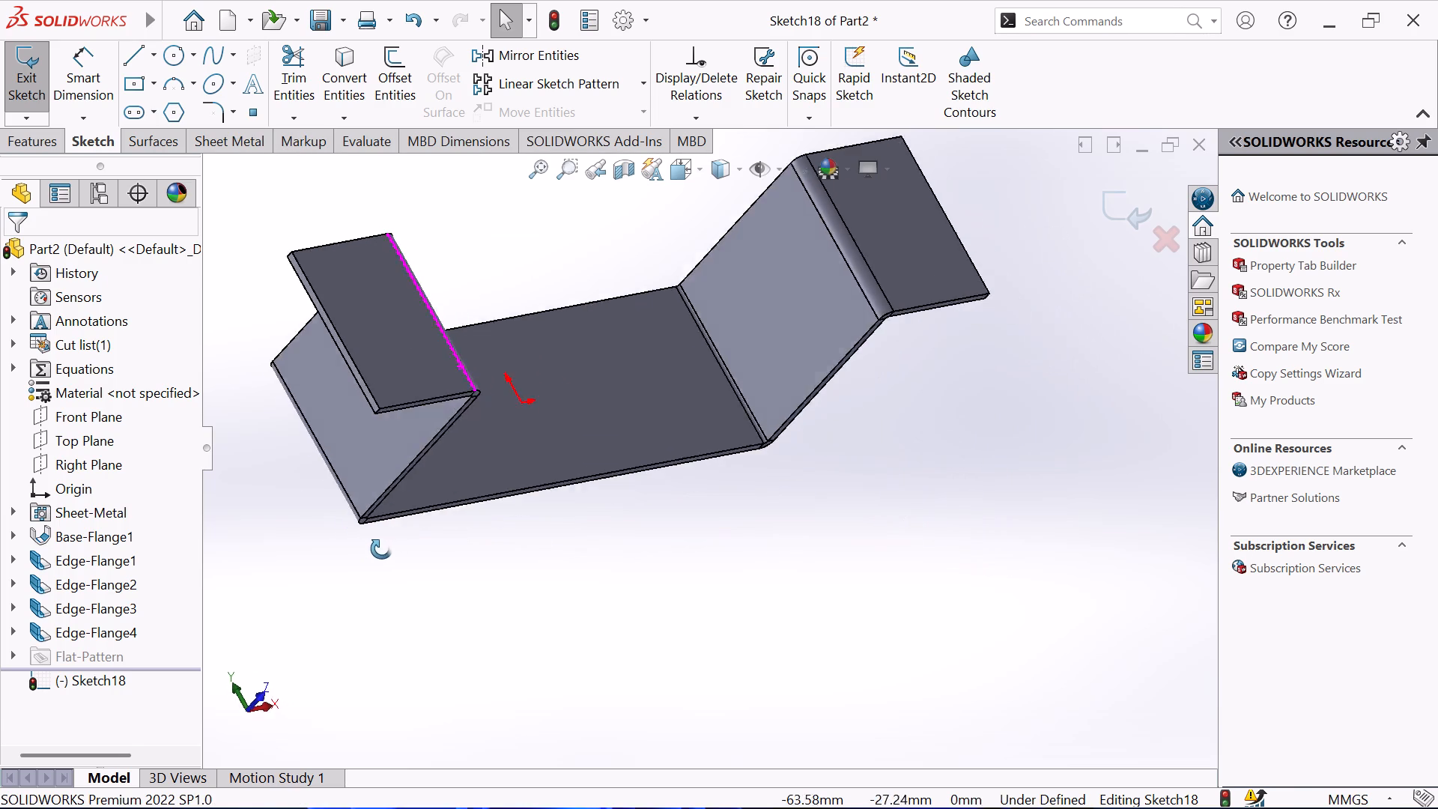
{"action": "middle_click_drag", "start_coordinate": [381, 549], "coordinate": [386, 554]}
{"action": "scroll", "coordinate": [454, 520], "scroll_direction": "down", "scroll_amount": 2}
{"action": "middle_click_drag", "start_coordinate": [444, 458], "coordinate": [425, 420]}
{"action": "left_click", "coordinate": [564, 417]}
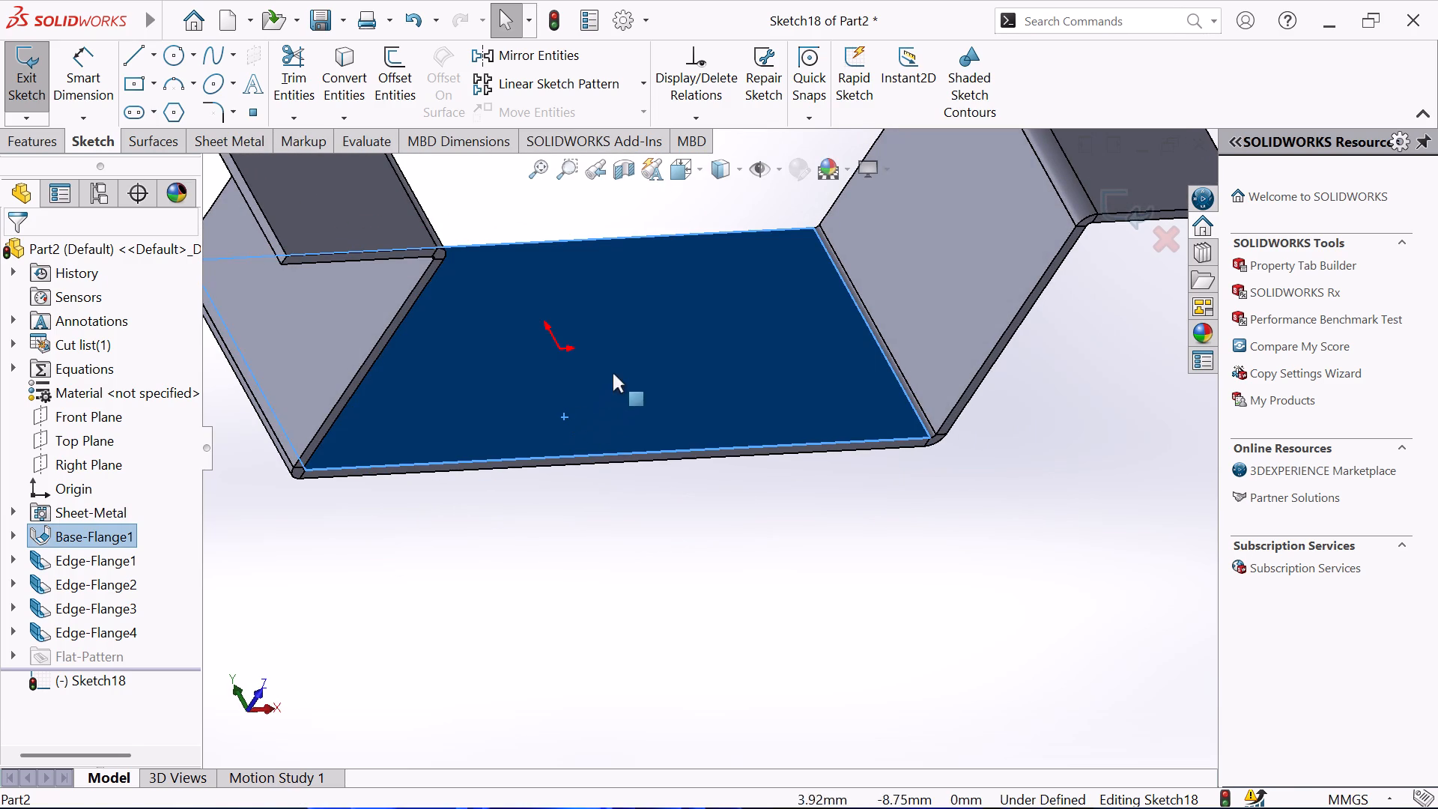
{"action": "left_click", "coordinate": [309, 464]}
{"action": "key", "text": "Escape"}
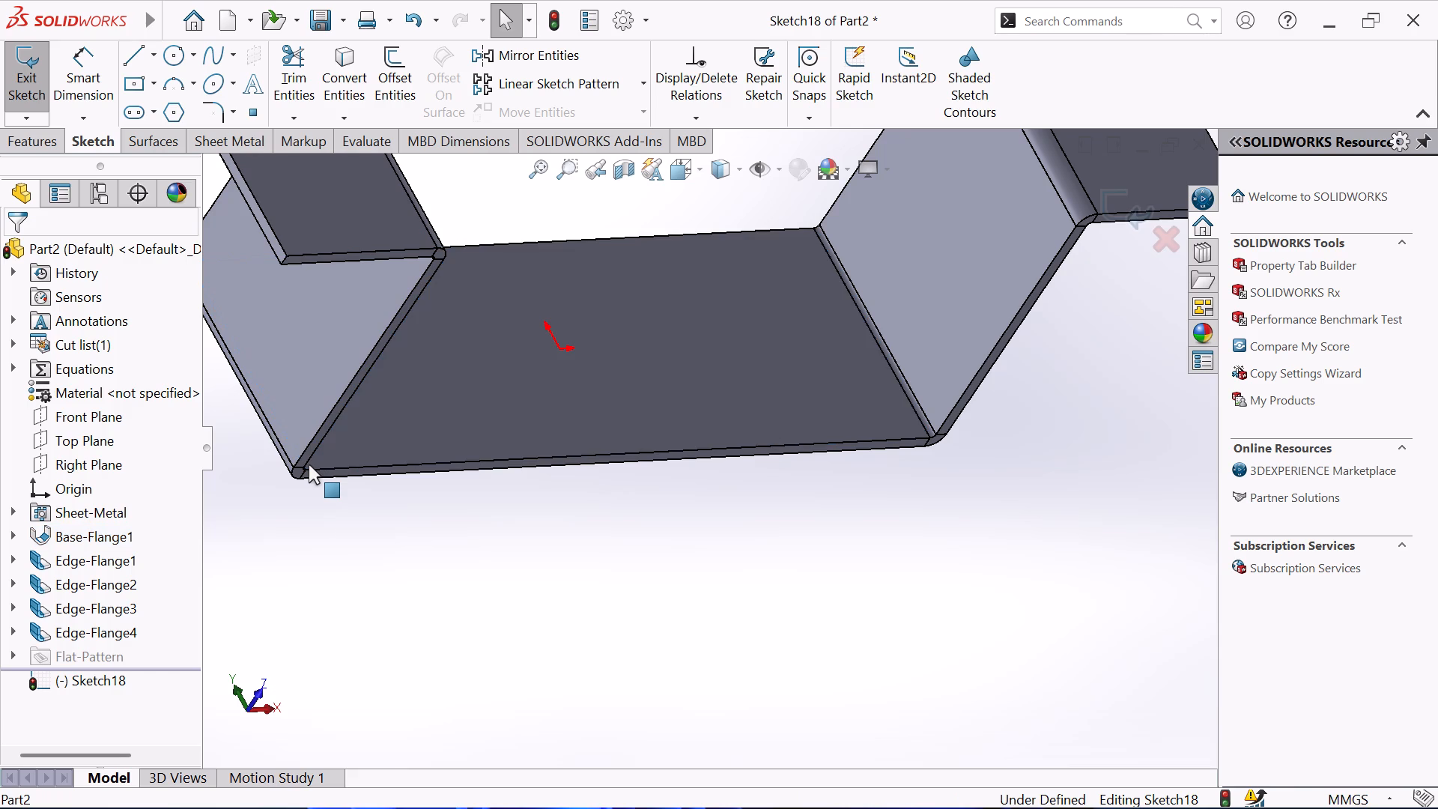
Viewed normal to the sketch, draw a corner rectangle extending outward from the base plate's +Y long edge, slightly toward +X from the origin.
{"action": "key", "text": "ctrl+8"}
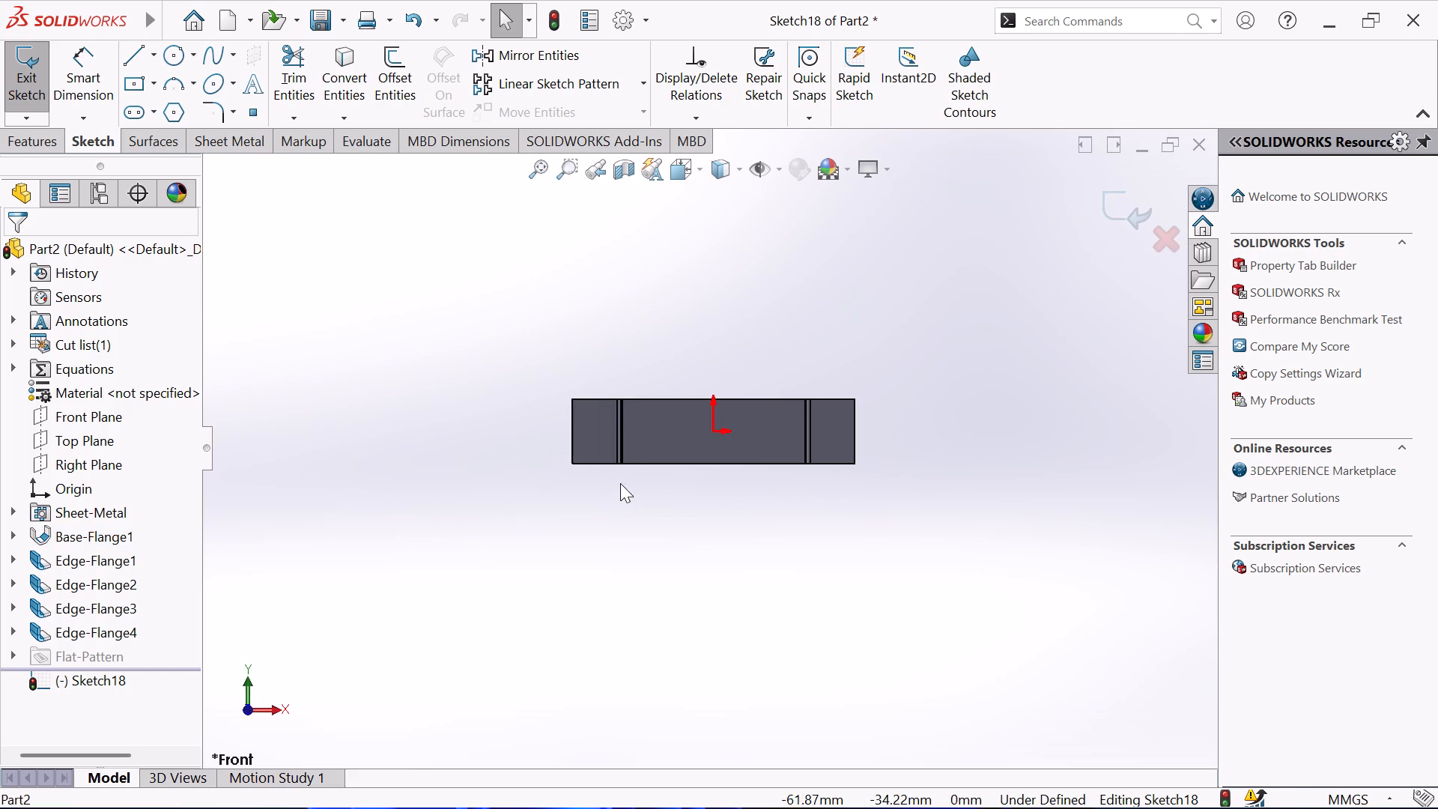
{"action": "scroll", "coordinate": [771, 491], "scroll_direction": "down", "scroll_amount": 3}
{"action": "scroll", "coordinate": [738, 406], "scroll_direction": "down", "scroll_amount": 1}
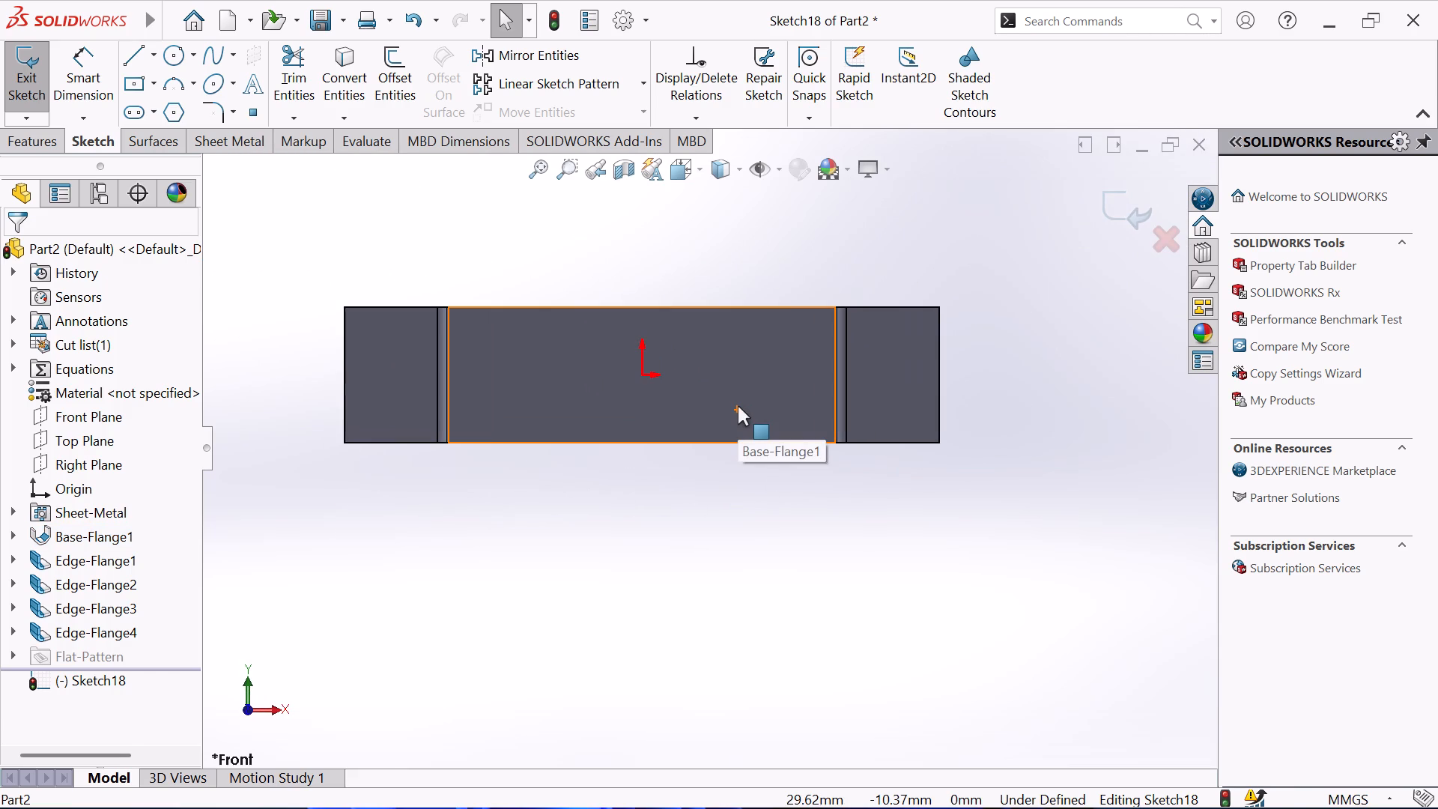
{"action": "scroll", "coordinate": [762, 325], "scroll_direction": "down", "scroll_amount": 1}
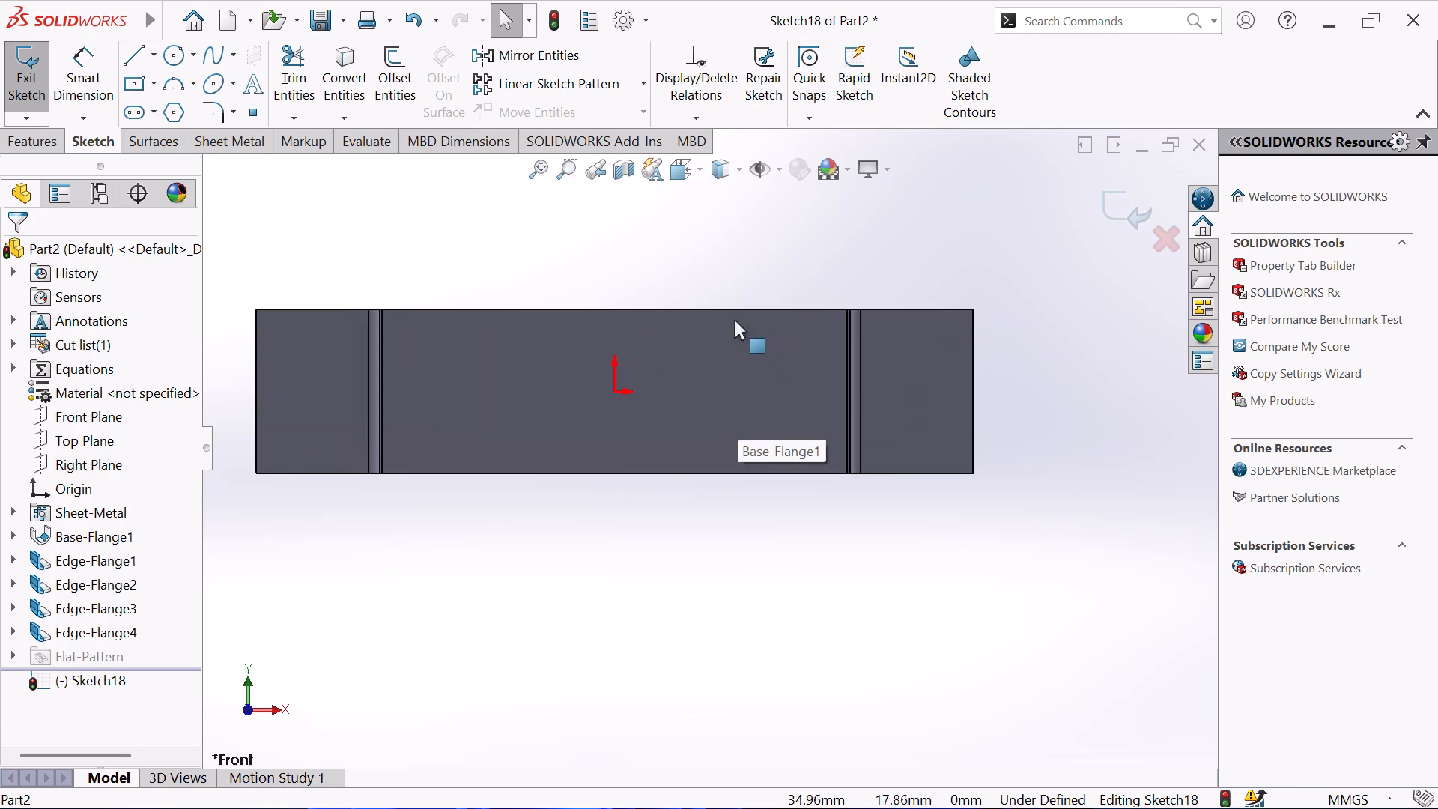
{"action": "left_click", "coordinate": [153, 80]}
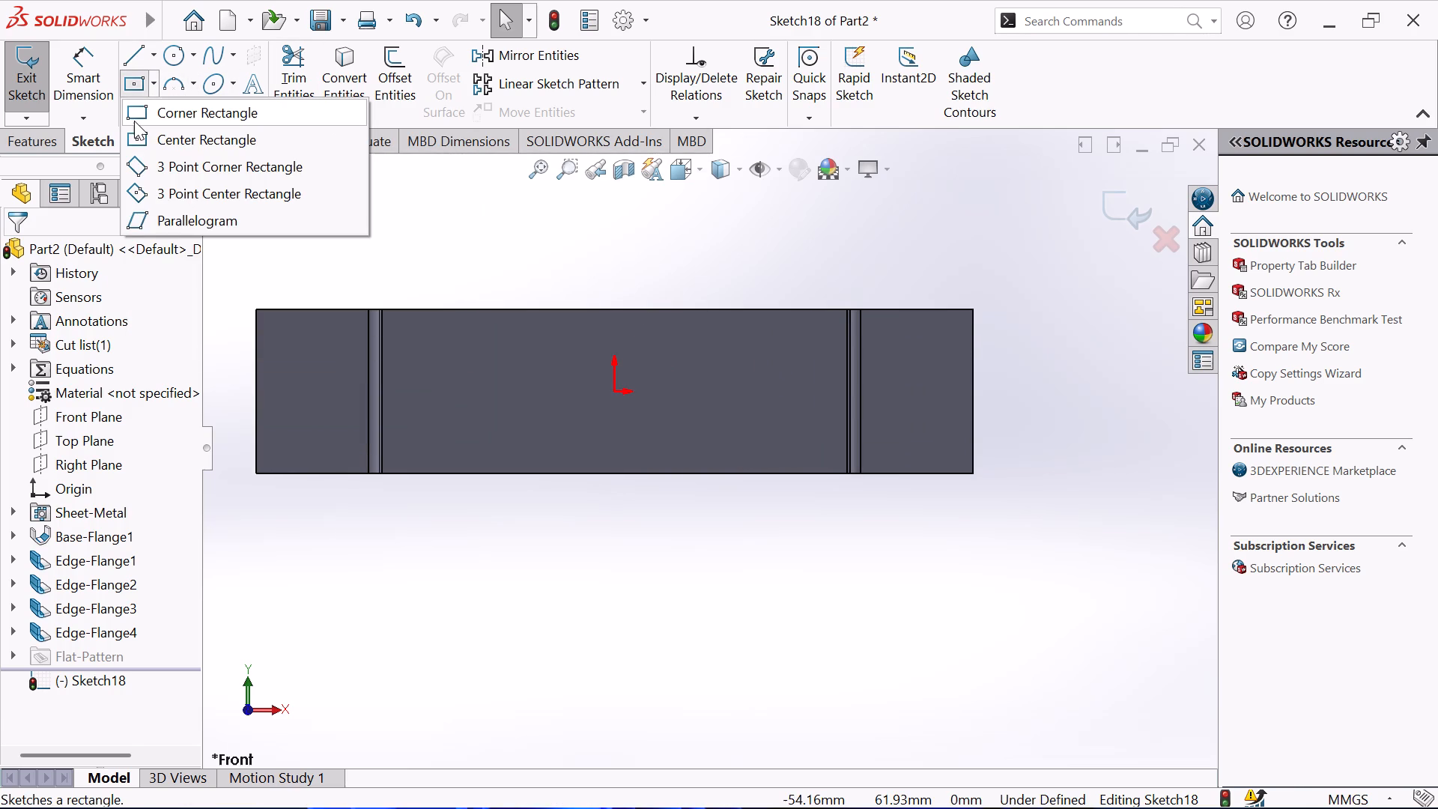
{"action": "left_click", "coordinate": [136, 119]}
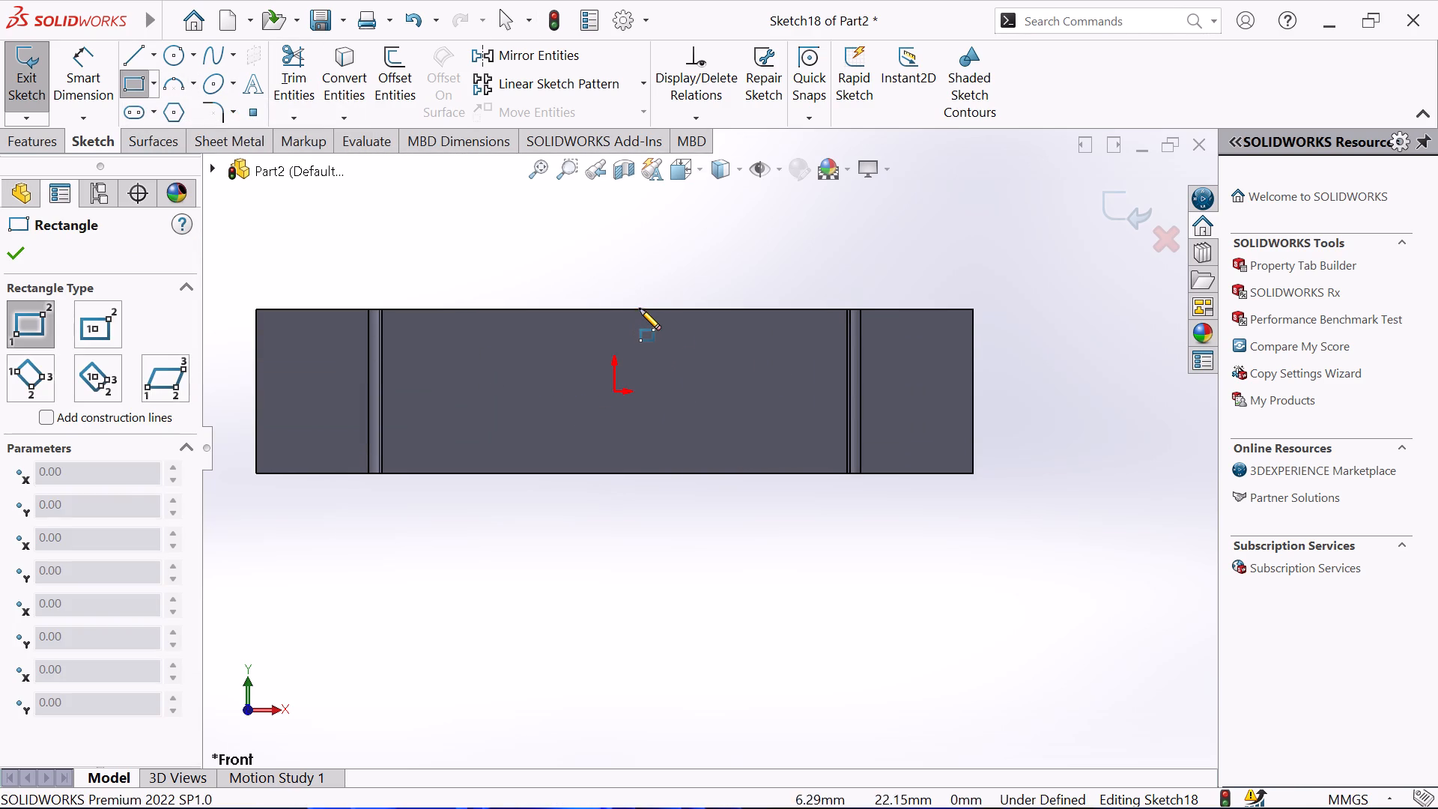
{"action": "left_click", "coordinate": [641, 310]}
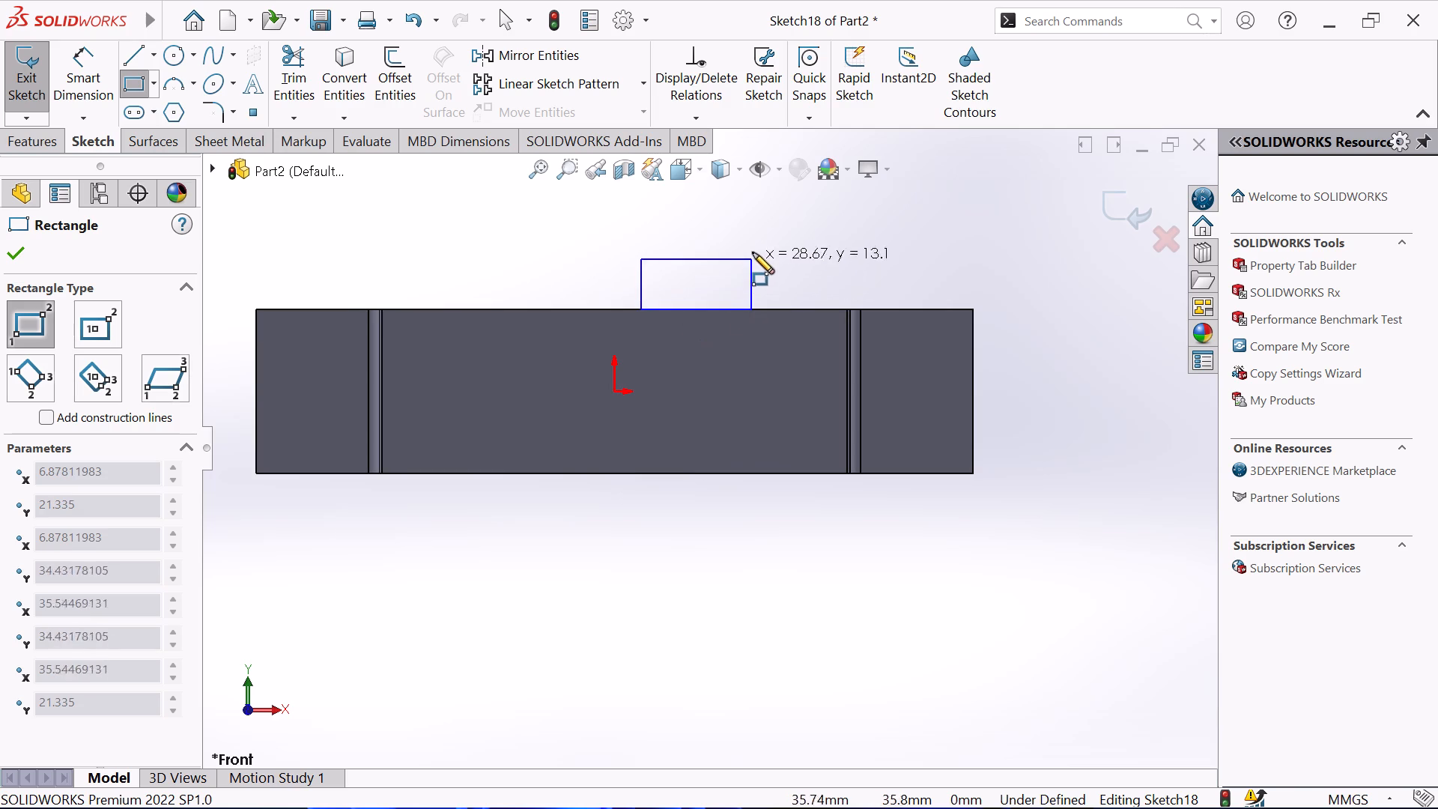
{"action": "left_click", "coordinate": [769, 219]}
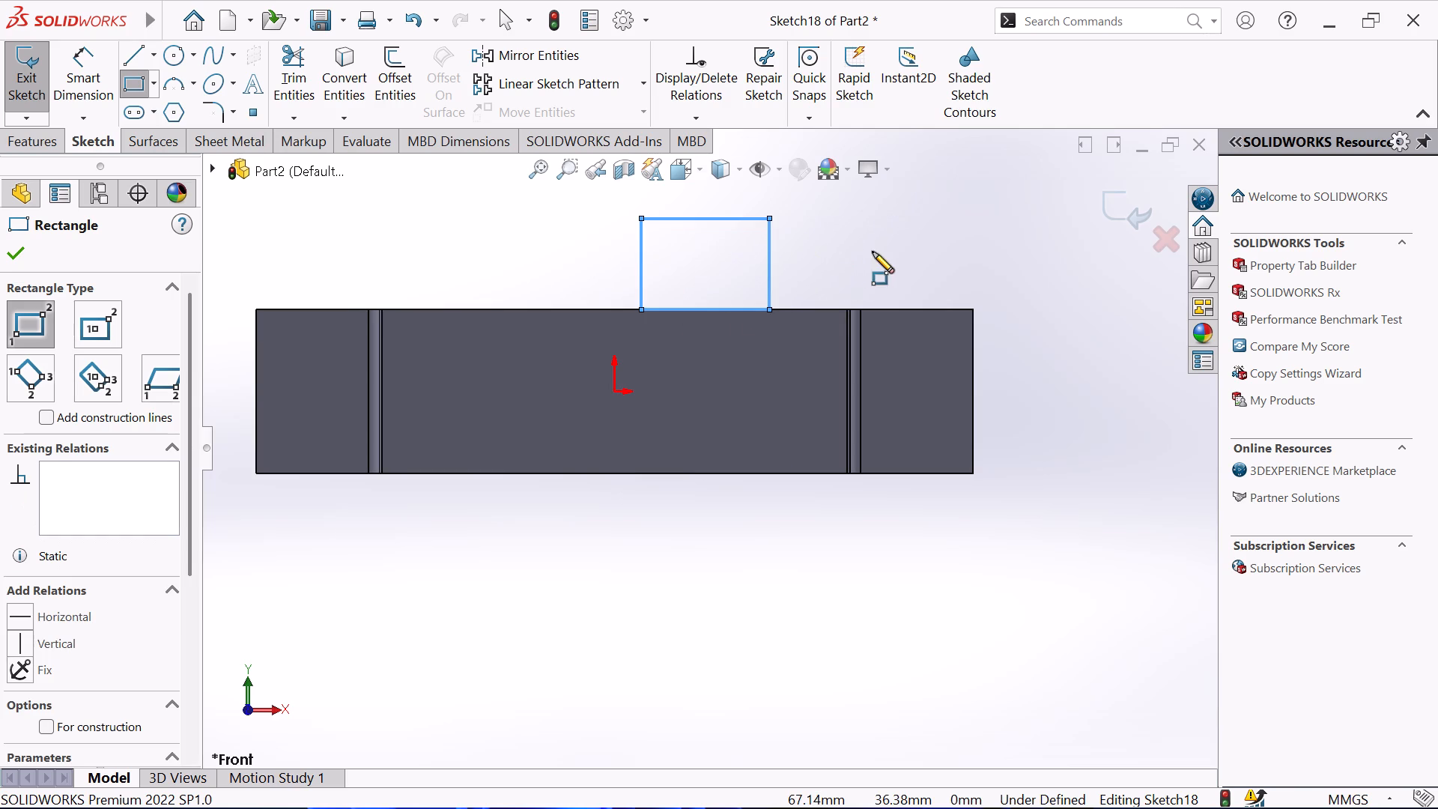
{"action": "right_click", "coordinate": [873, 252]}
{"action": "left_click", "coordinate": [920, 267]}
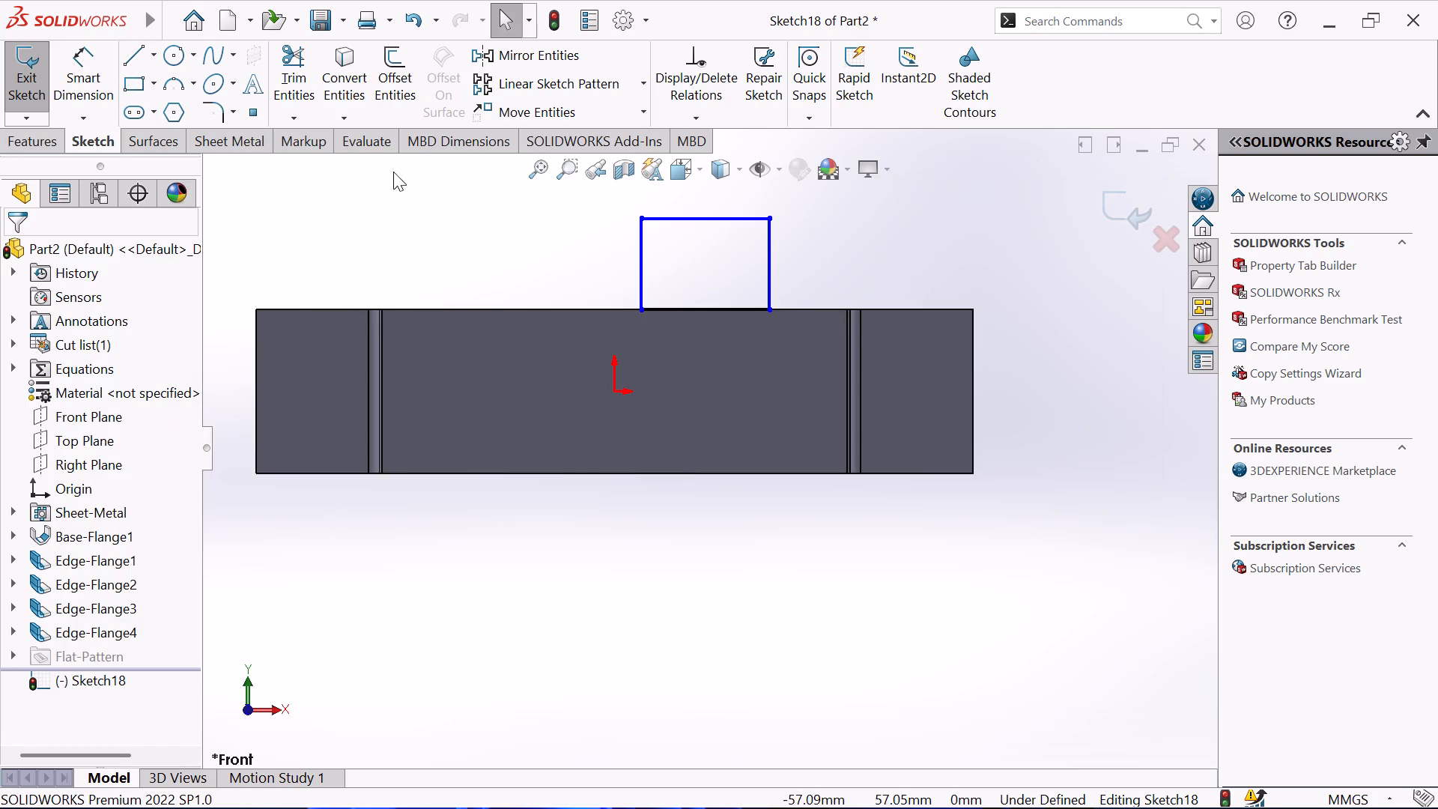
Dimension the rectangle's side lying along the base plate's +Y long edge at 36 mm.
{"action": "left_click", "coordinate": [67, 73]}
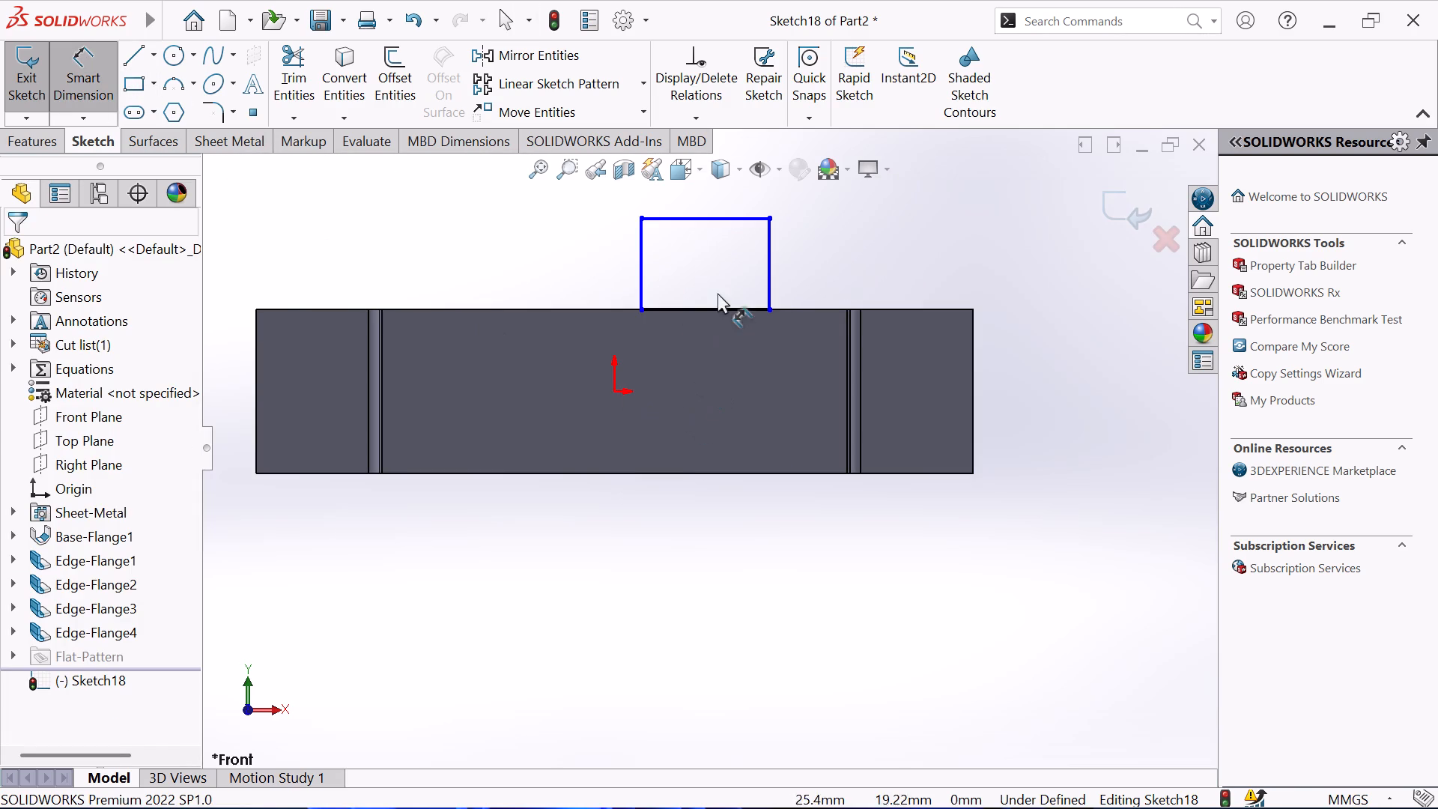
{"action": "left_click", "coordinate": [689, 311]}
{"action": "left_click", "coordinate": [696, 351]}
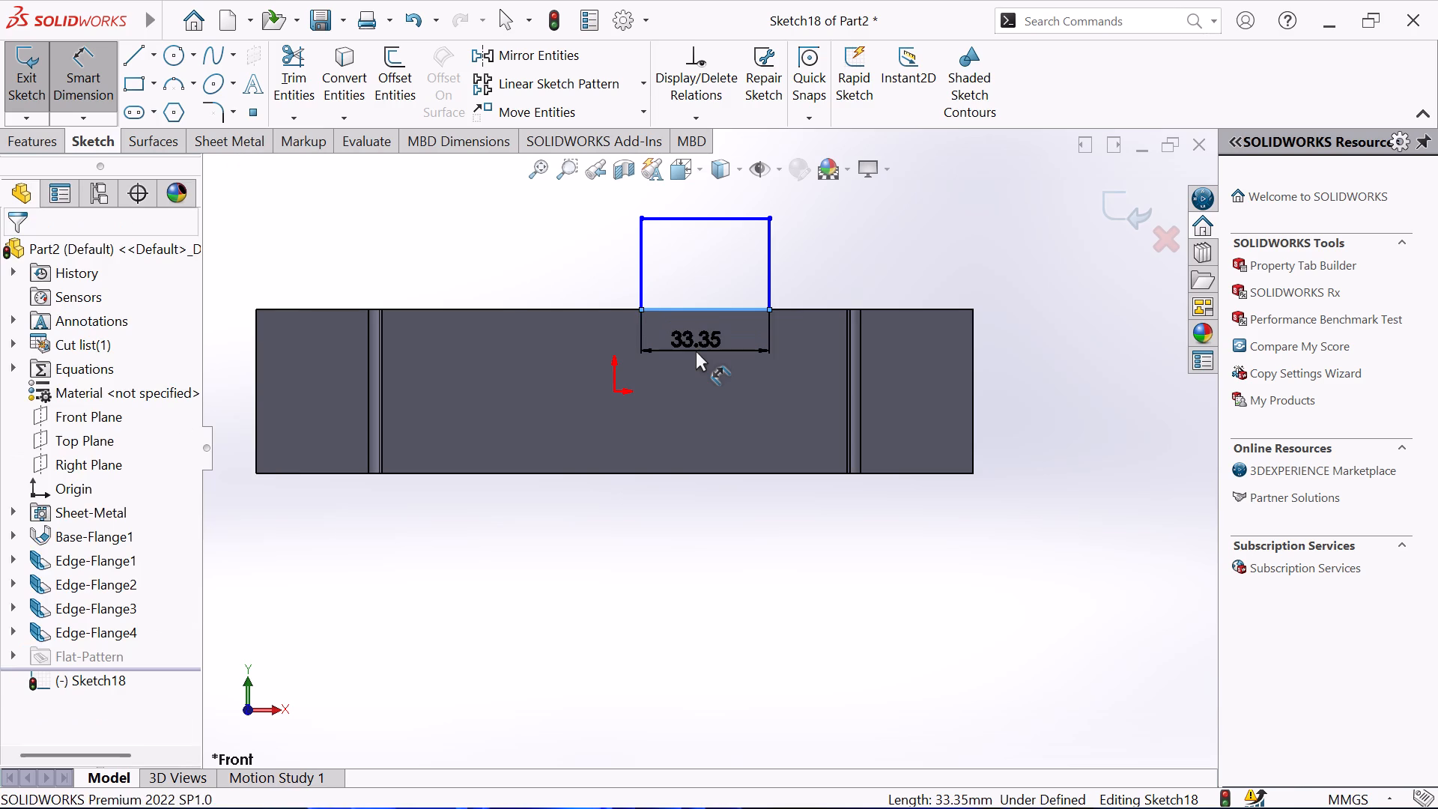
{"action": "type", "text": "35"}
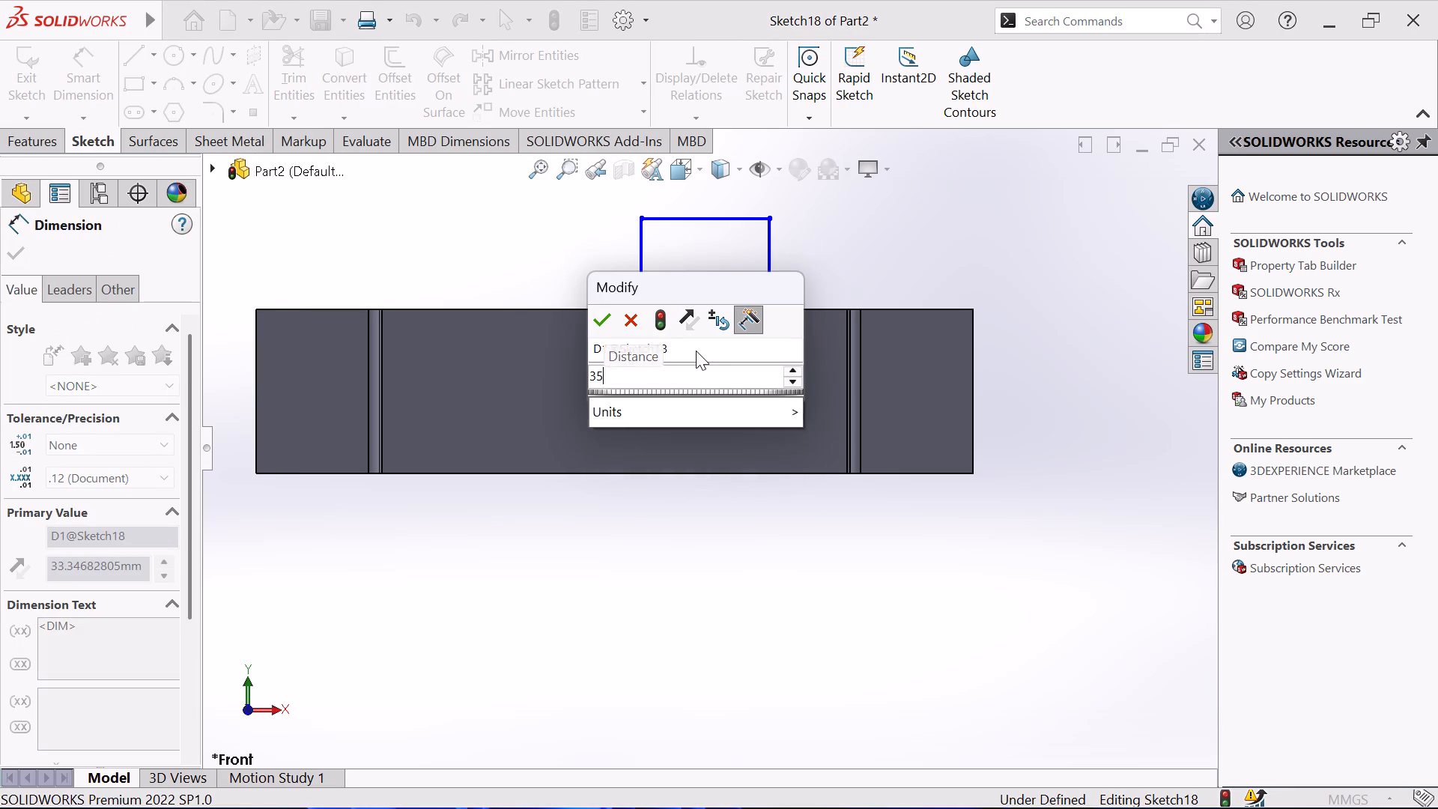
{"action": "key", "text": "BackSpace"}
{"action": "key", "text": "6"}
{"action": "key", "text": "Return"}
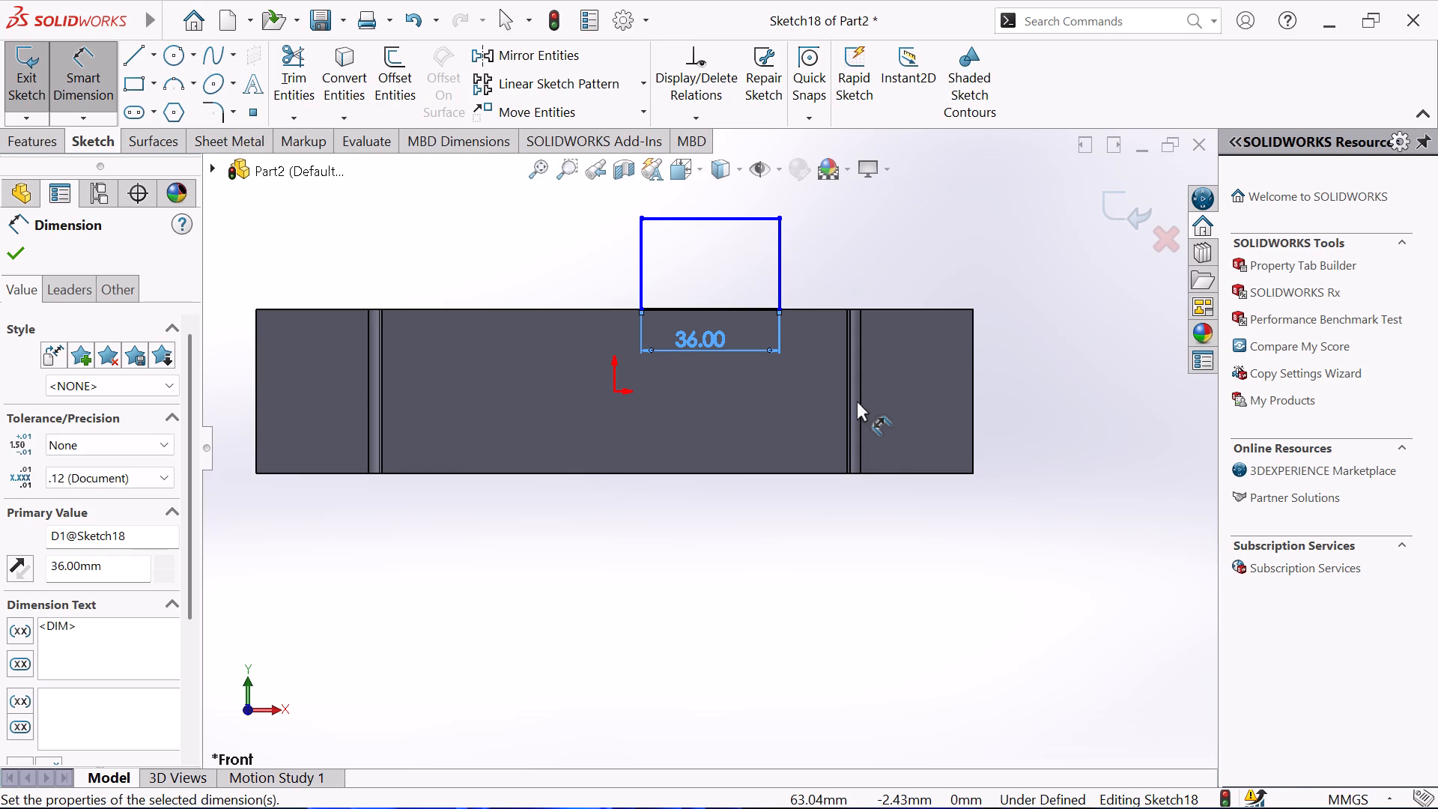
Dimension the rectangle's side perpendicular to the plate edge at 16 mm.
{"action": "left_click", "coordinate": [643, 243]}
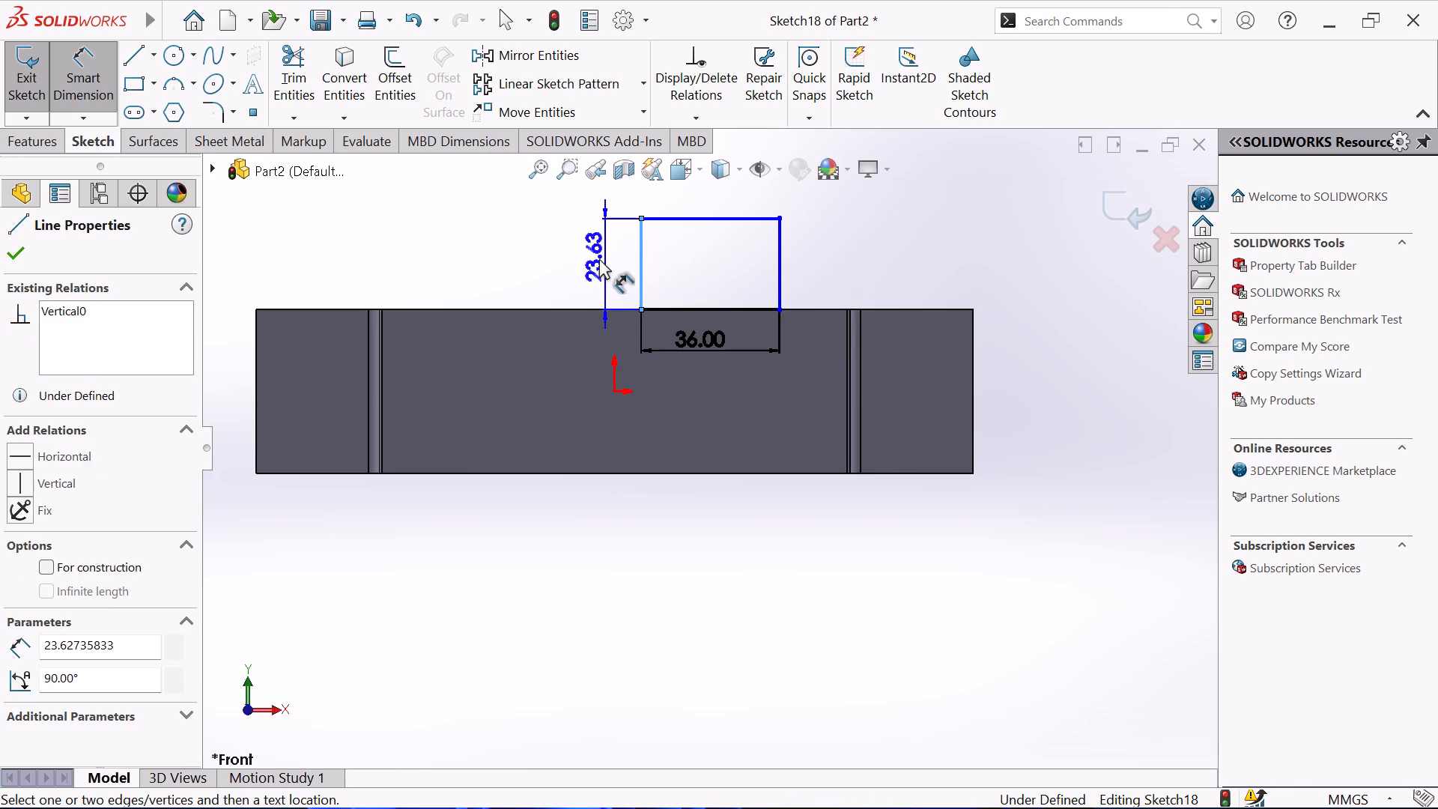
{"action": "left_click", "coordinate": [592, 262]}
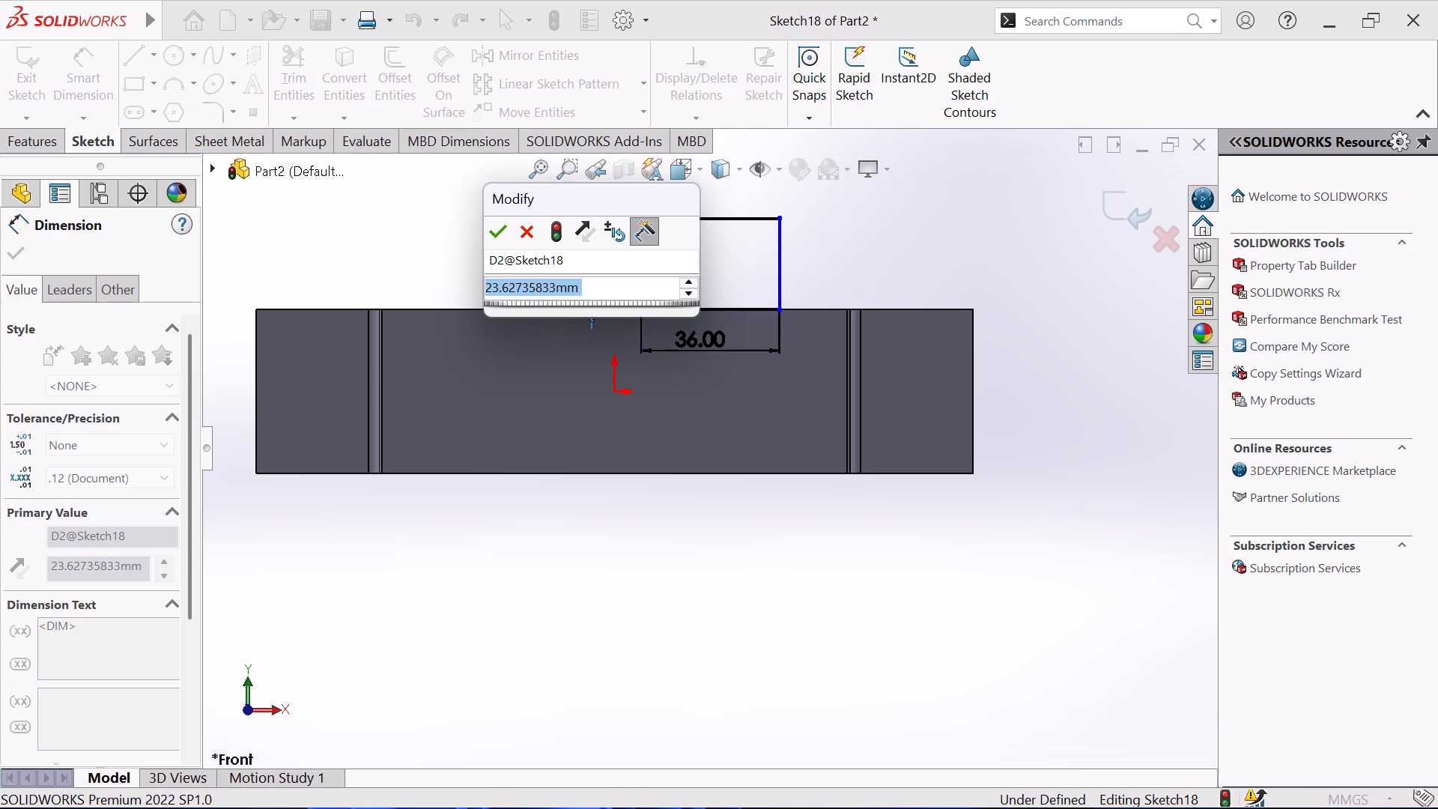
{"action": "type", "text": "16"}
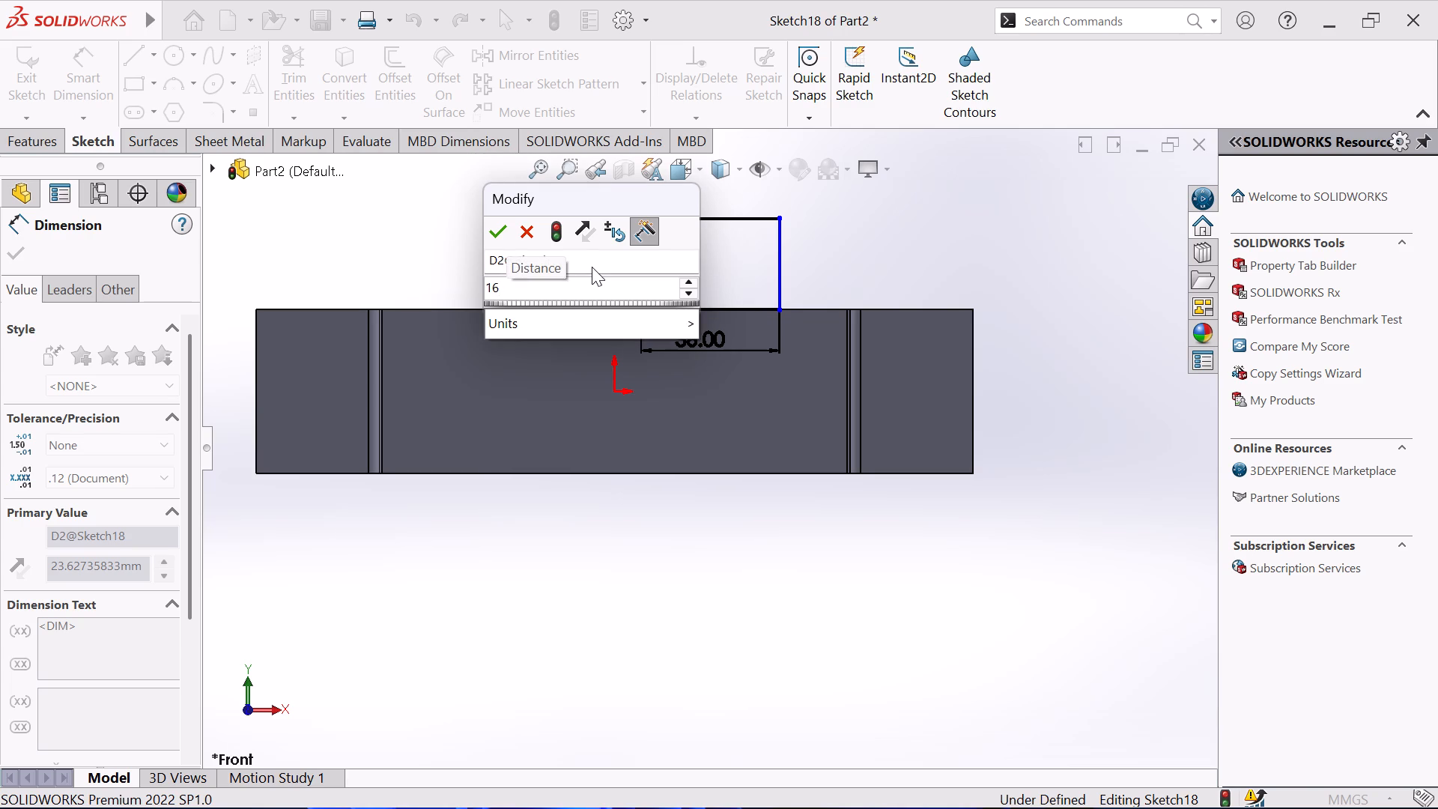
{"action": "key", "text": "Return"}
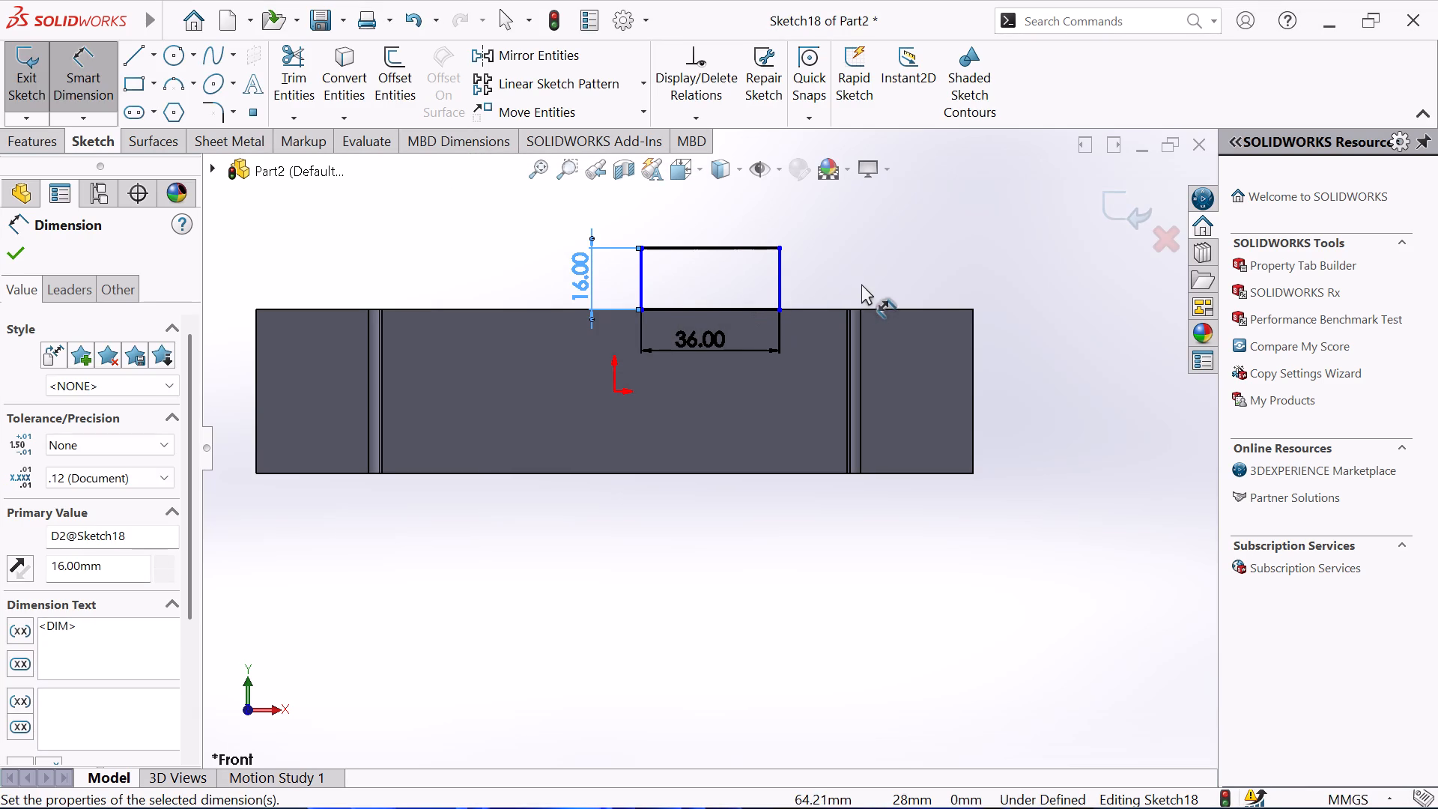
{"action": "right_click", "coordinate": [859, 284]}
{"action": "left_click", "coordinate": [999, 366]}
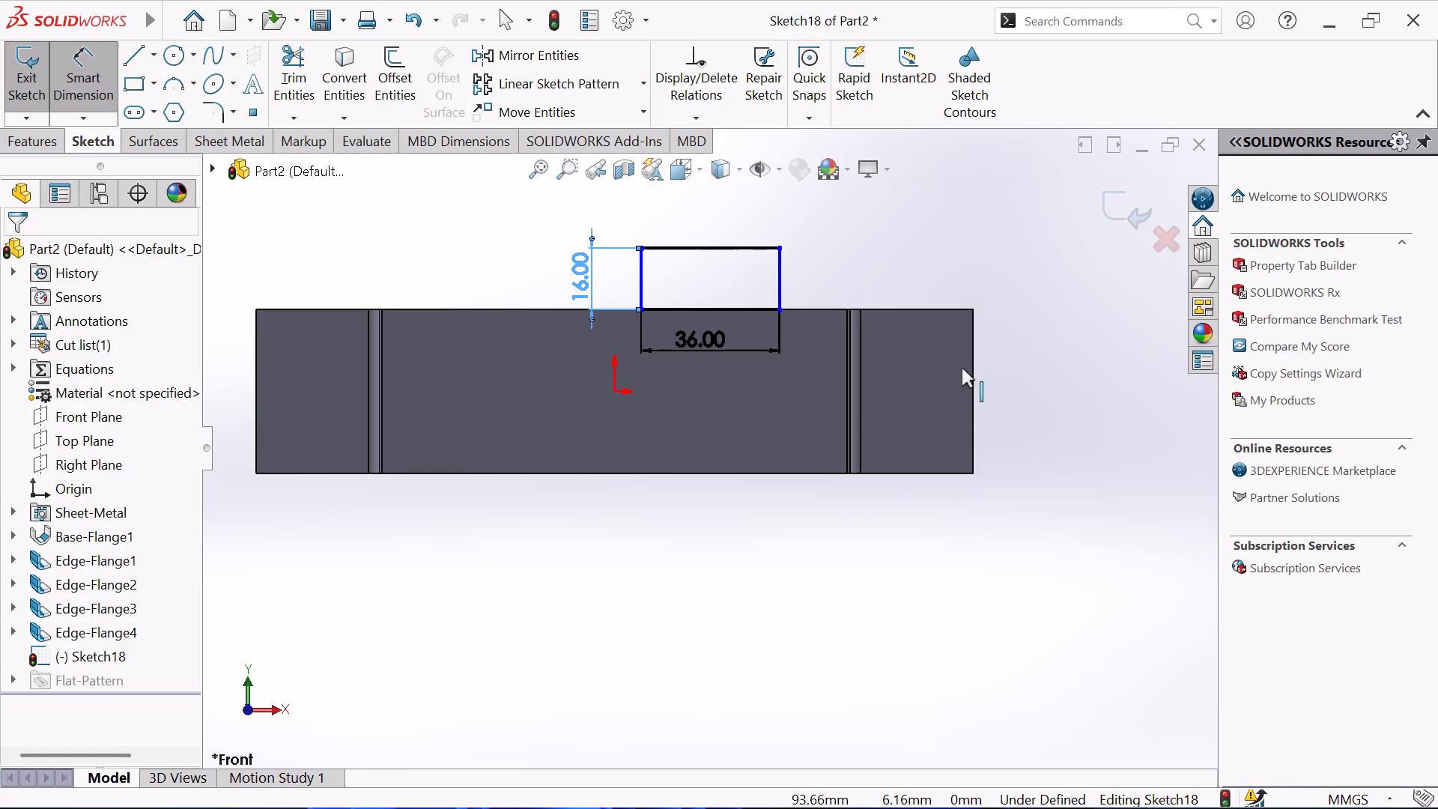
Dimension the distance between the rectangle's +X corner on the plate edge and the +X upright flange's inner corner at 20 mm.
{"action": "left_click", "coordinate": [85, 67]}
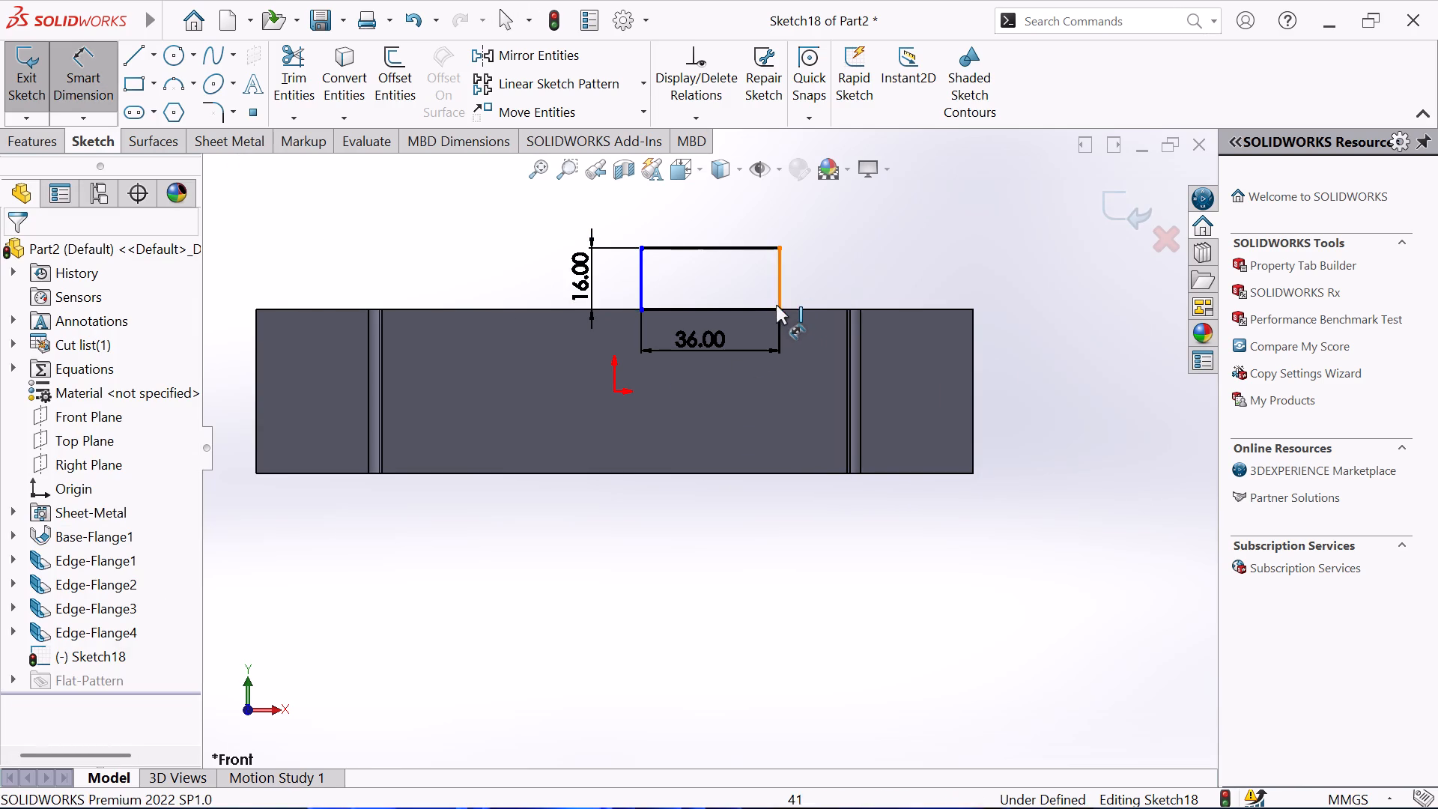
{"action": "left_click", "coordinate": [781, 307]}
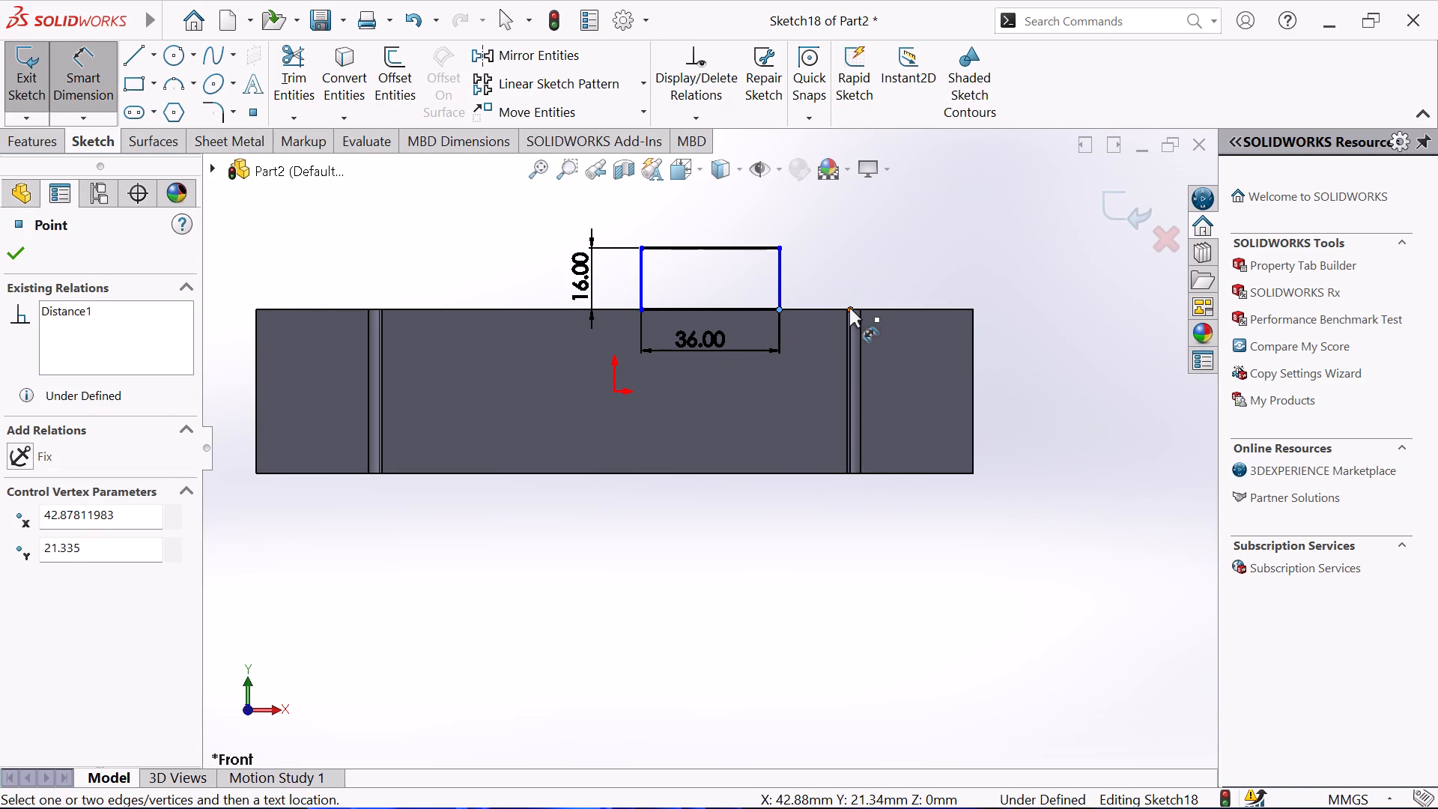
{"action": "left_click", "coordinate": [849, 308]}
{"action": "left_click", "coordinate": [825, 294]}
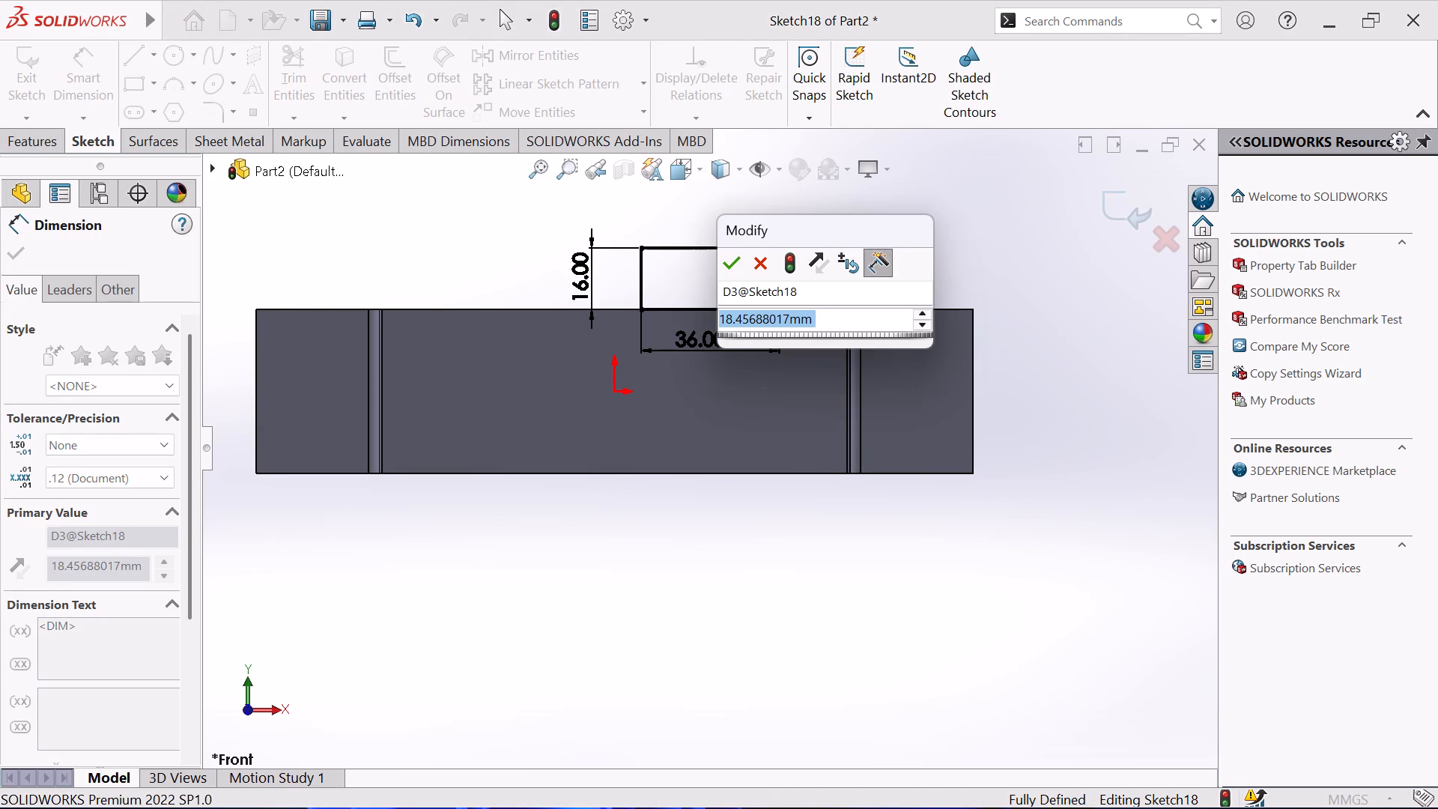
{"action": "type", "text": "20"}
{"action": "key", "text": "Return"}
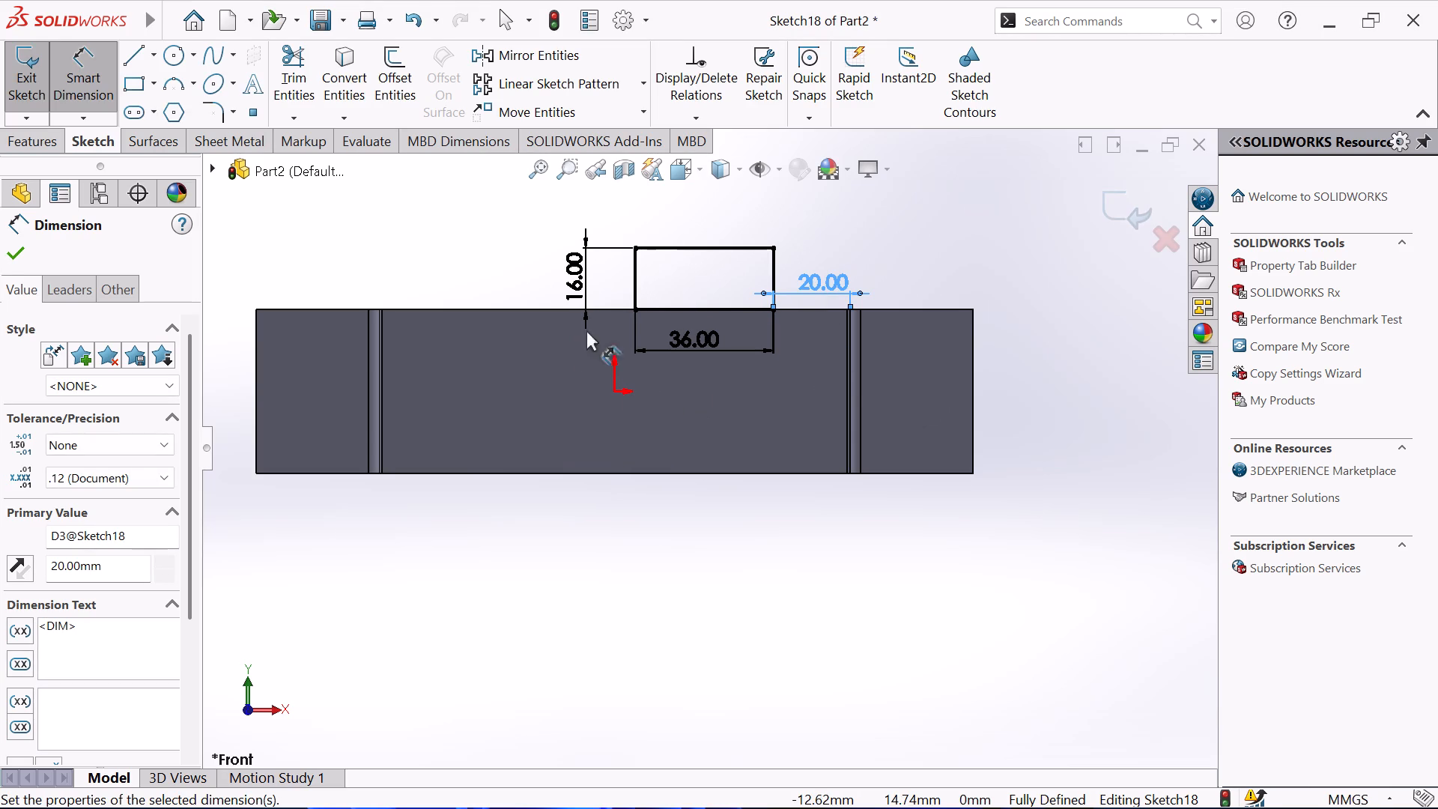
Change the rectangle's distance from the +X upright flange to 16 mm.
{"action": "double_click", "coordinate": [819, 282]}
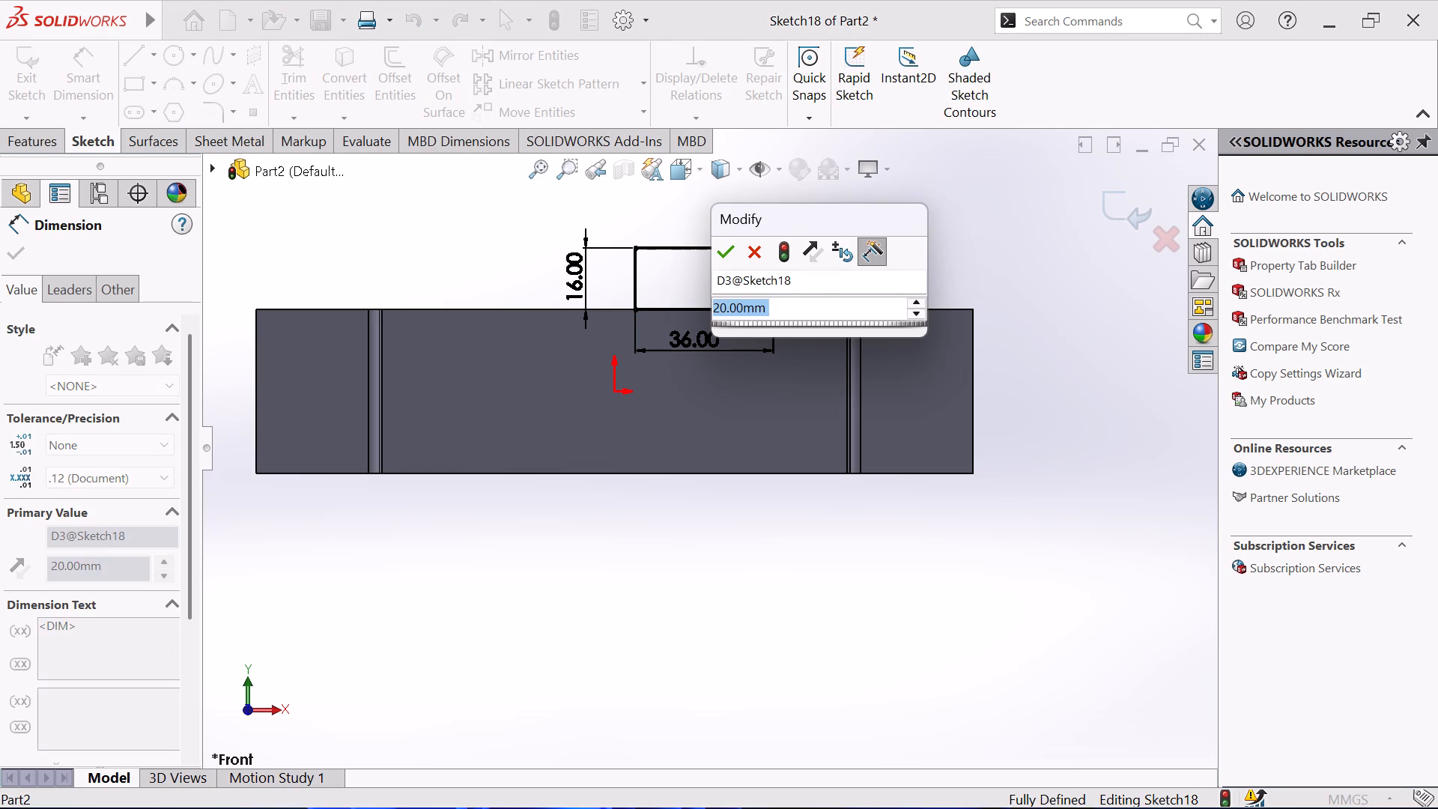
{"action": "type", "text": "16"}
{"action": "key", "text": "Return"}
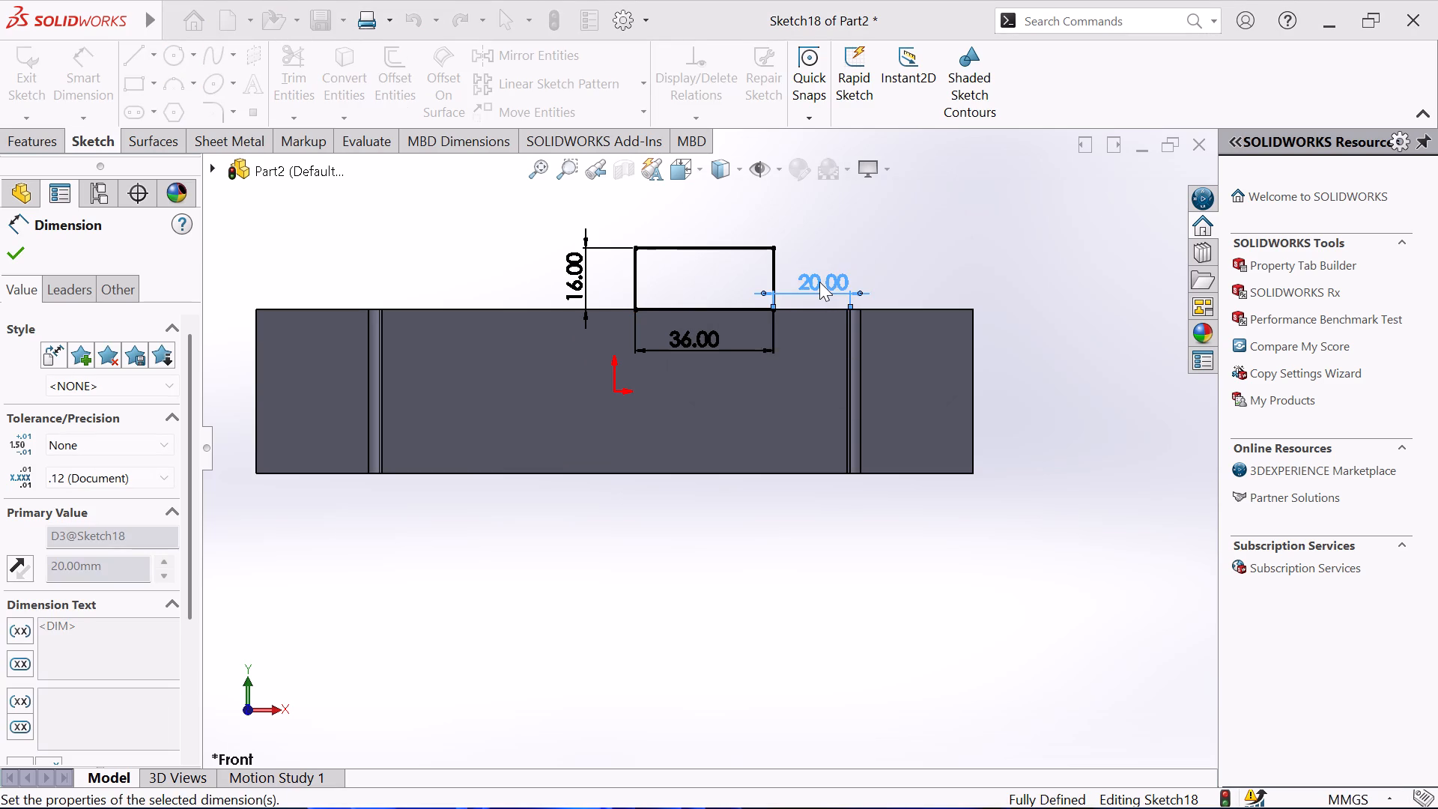
Set the rectangle's distance from the +X upright flange to 15 mm.
{"action": "double_click", "coordinate": [819, 282]}
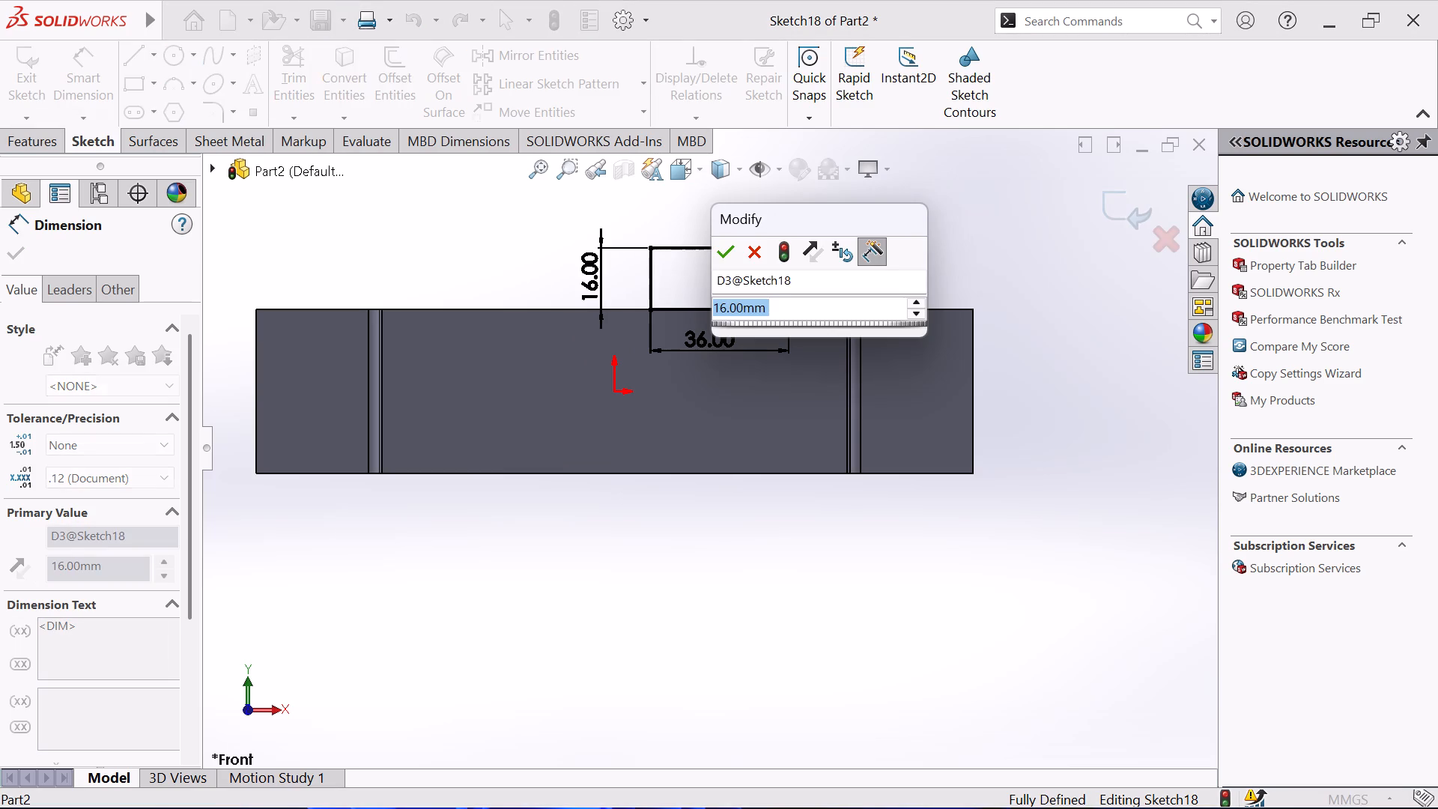
{"action": "type", "text": "16"}
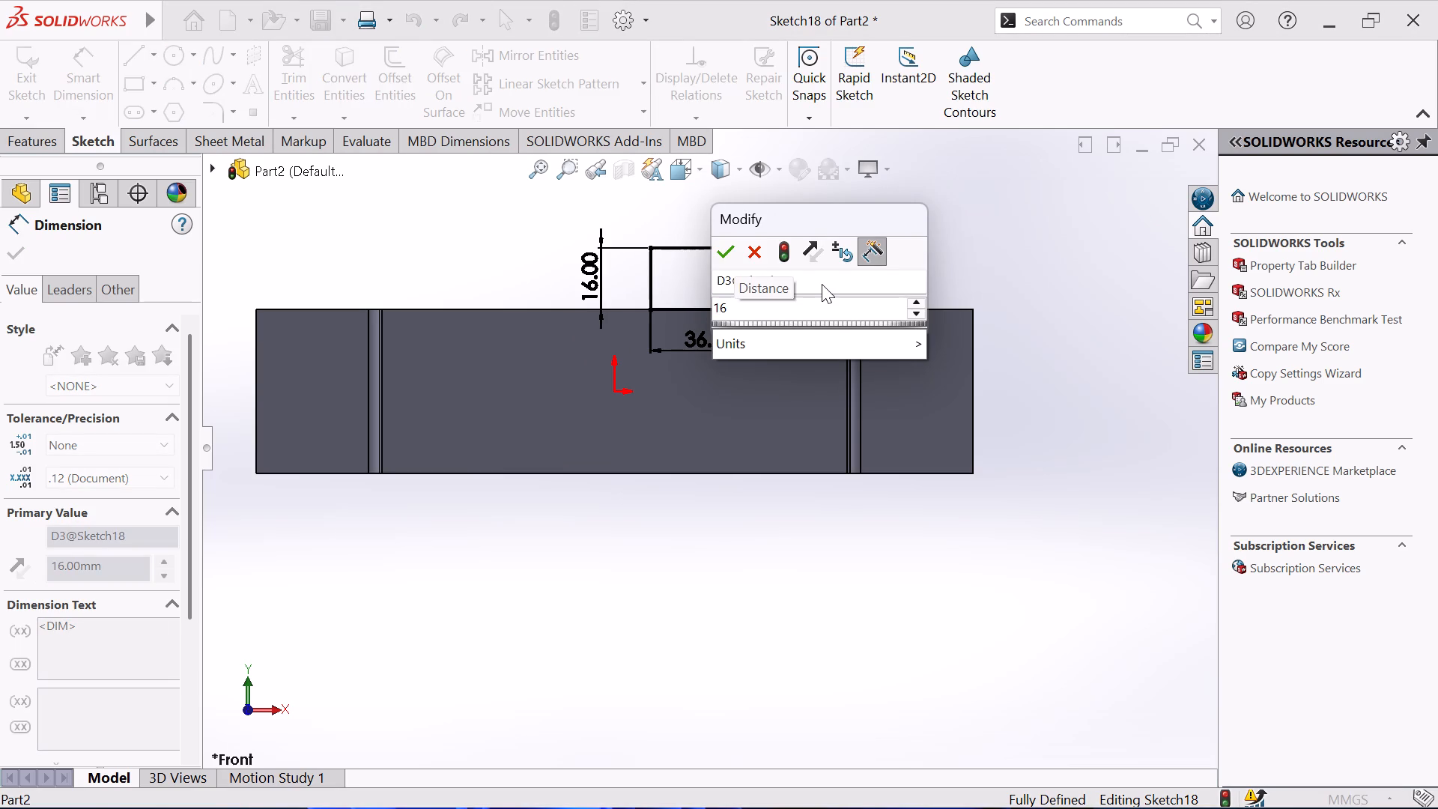
{"action": "key", "text": "BackSpace"}
{"action": "key", "text": "5"}
{"action": "key", "text": "Return"}
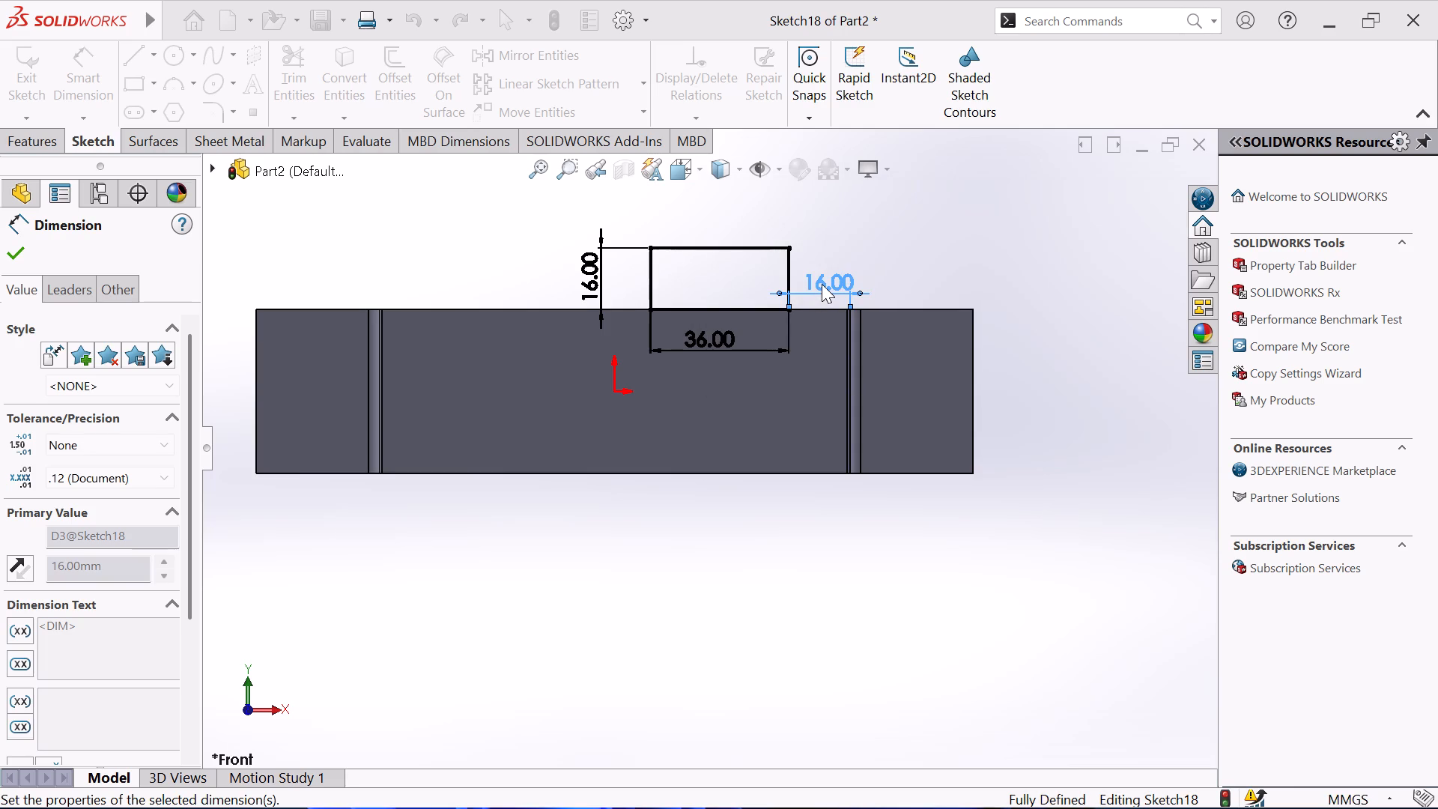
{"action": "right_click", "coordinate": [954, 240]}
{"action": "left_click", "coordinate": [1011, 307]}
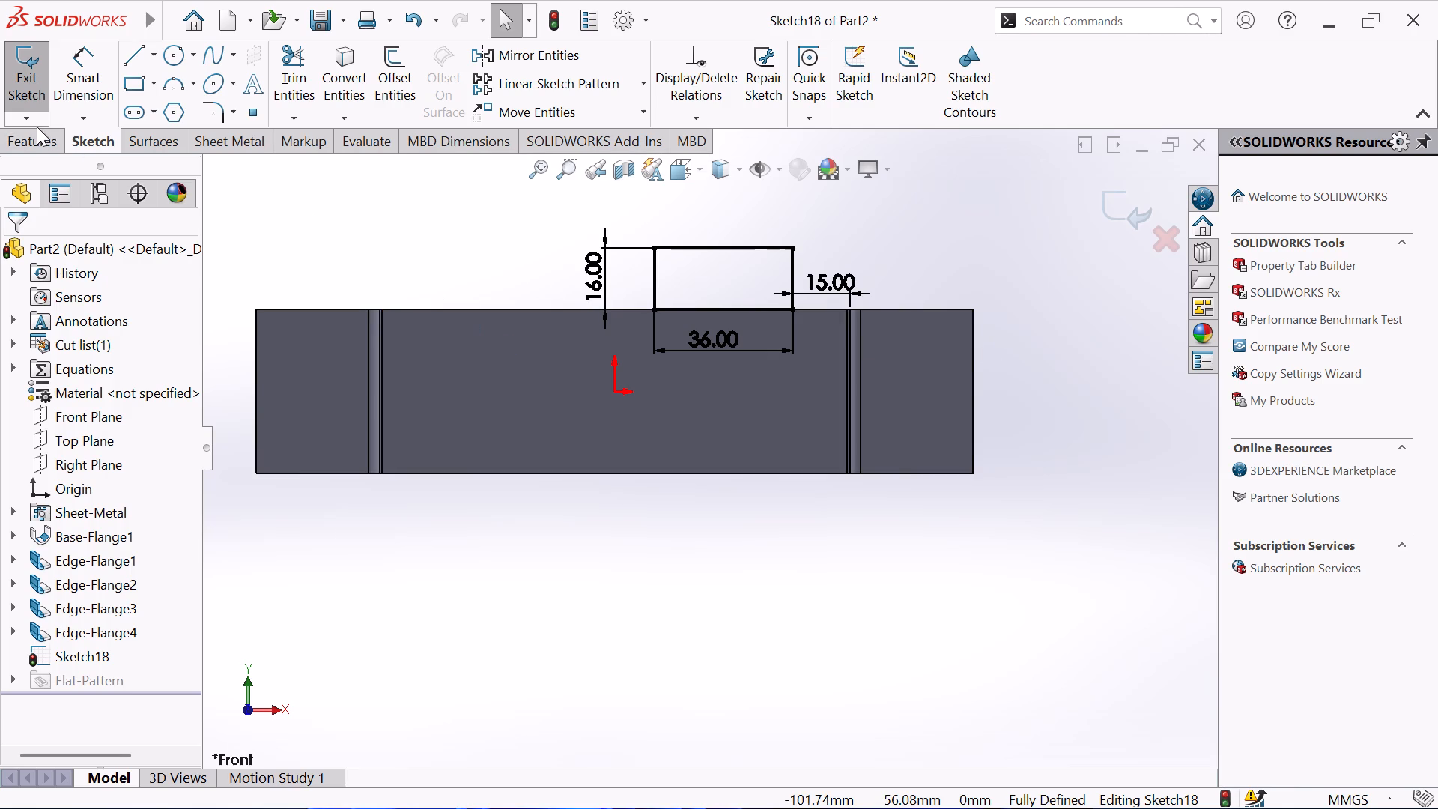
Create a sheet metal tab from the rectangle sketch with Base Flange/Tab, with its result merged into the base plate.
{"action": "left_click", "coordinate": [240, 145]}
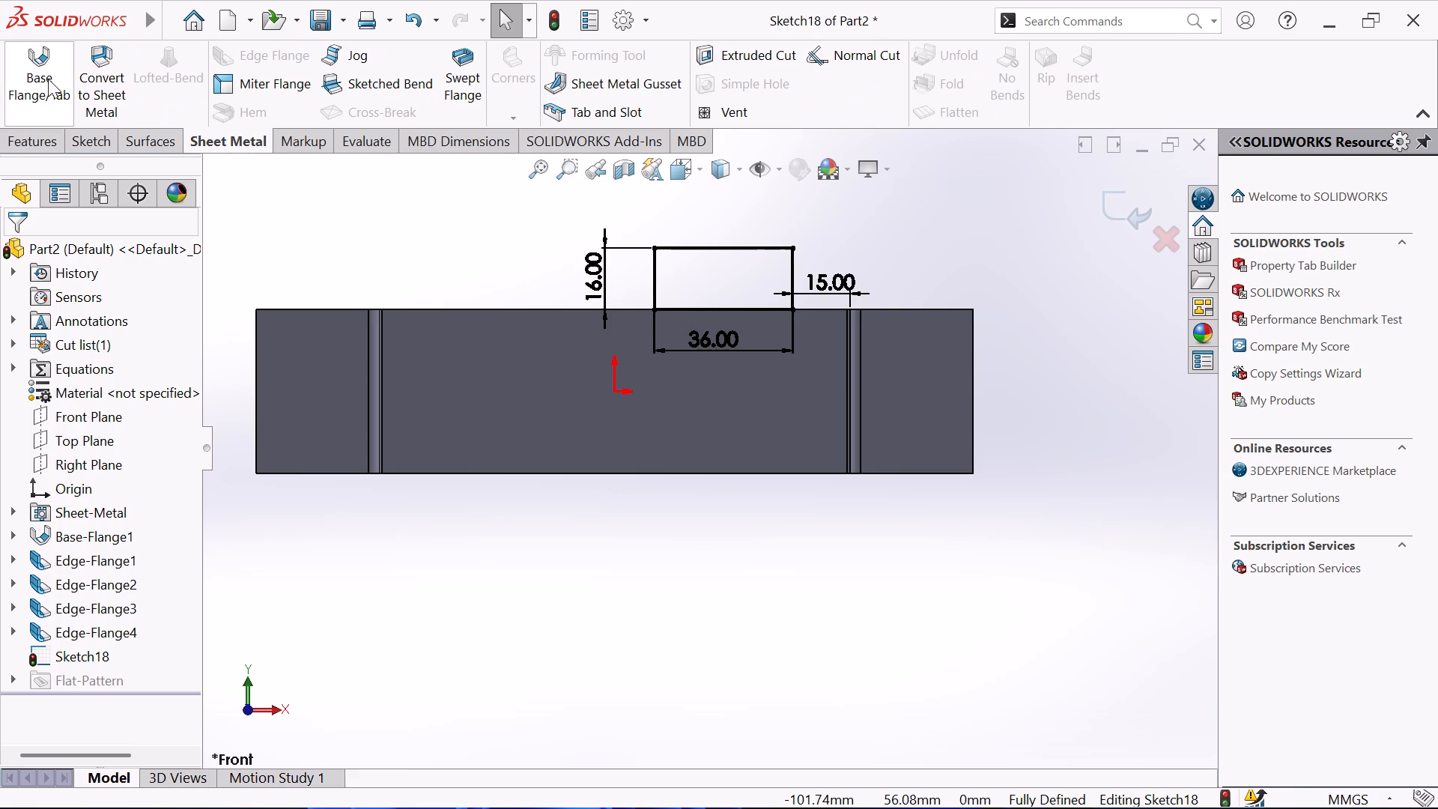
{"action": "left_click", "coordinate": [37, 76]}
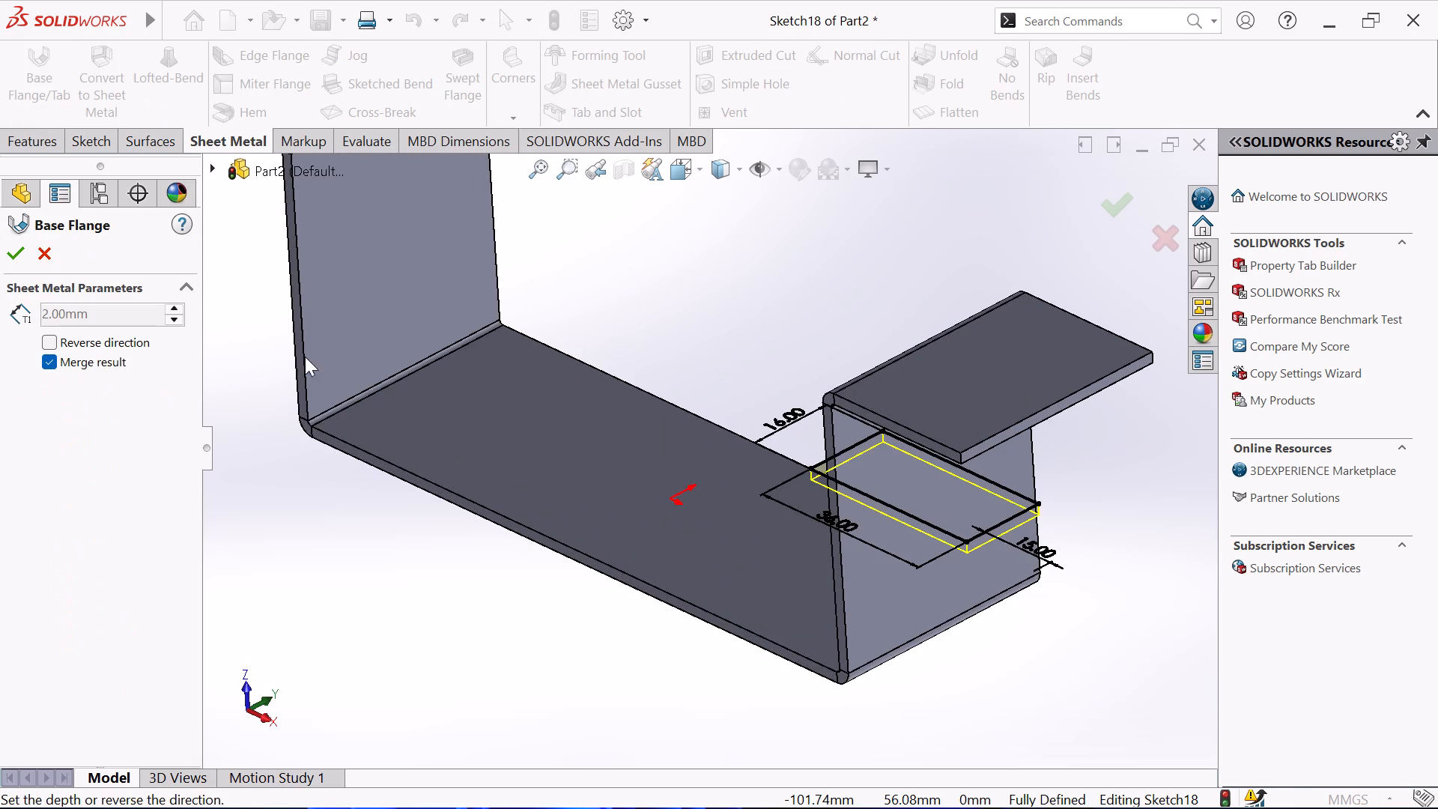
{"action": "middle_click_drag", "start_coordinate": [543, 325], "coordinate": [478, 255]}
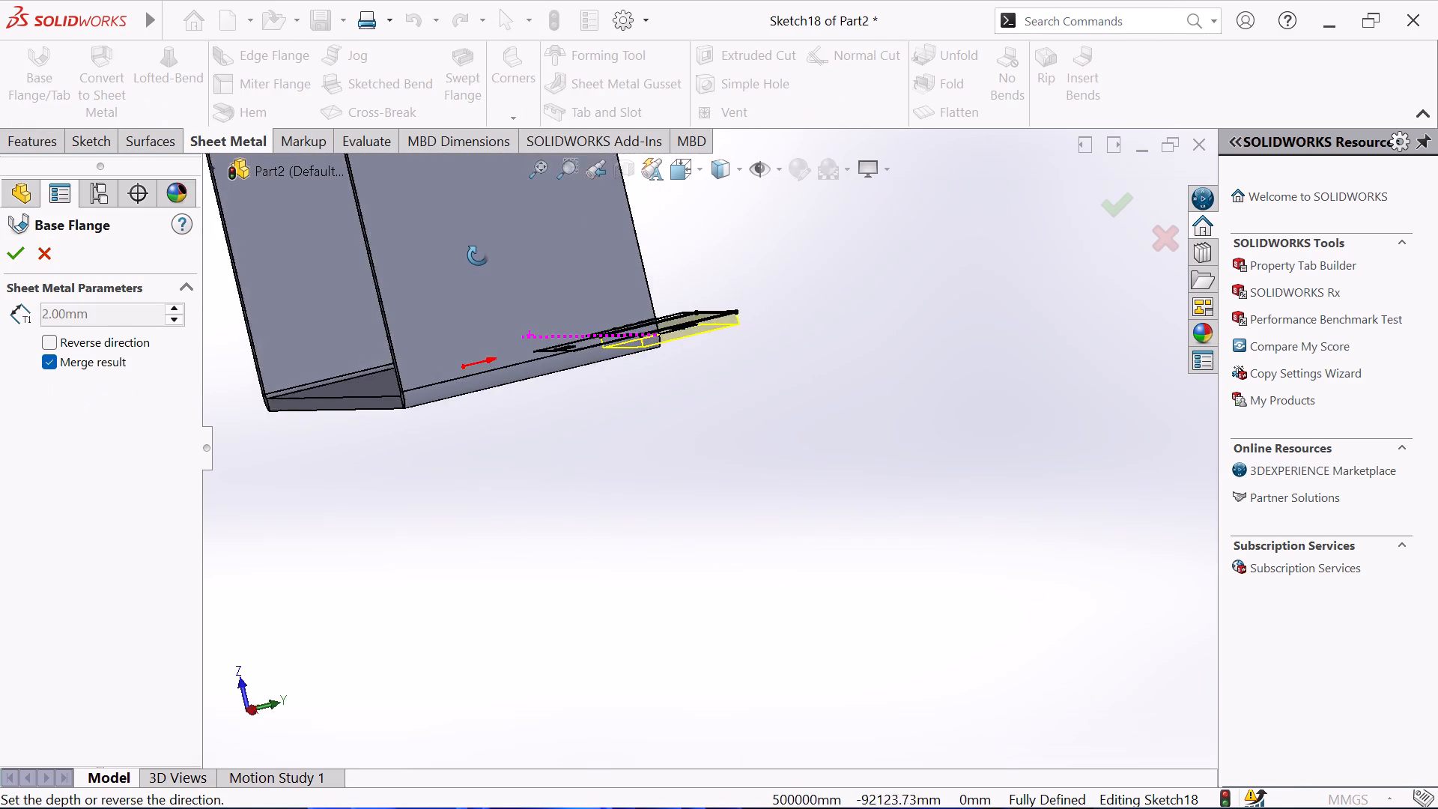
{"action": "middle_click_drag", "start_coordinate": [478, 255], "coordinate": [467, 258]}
{"action": "middle_click", "coordinate": [461, 258]}
{"action": "middle_click_drag", "start_coordinate": [753, 413], "coordinate": [711, 415]}
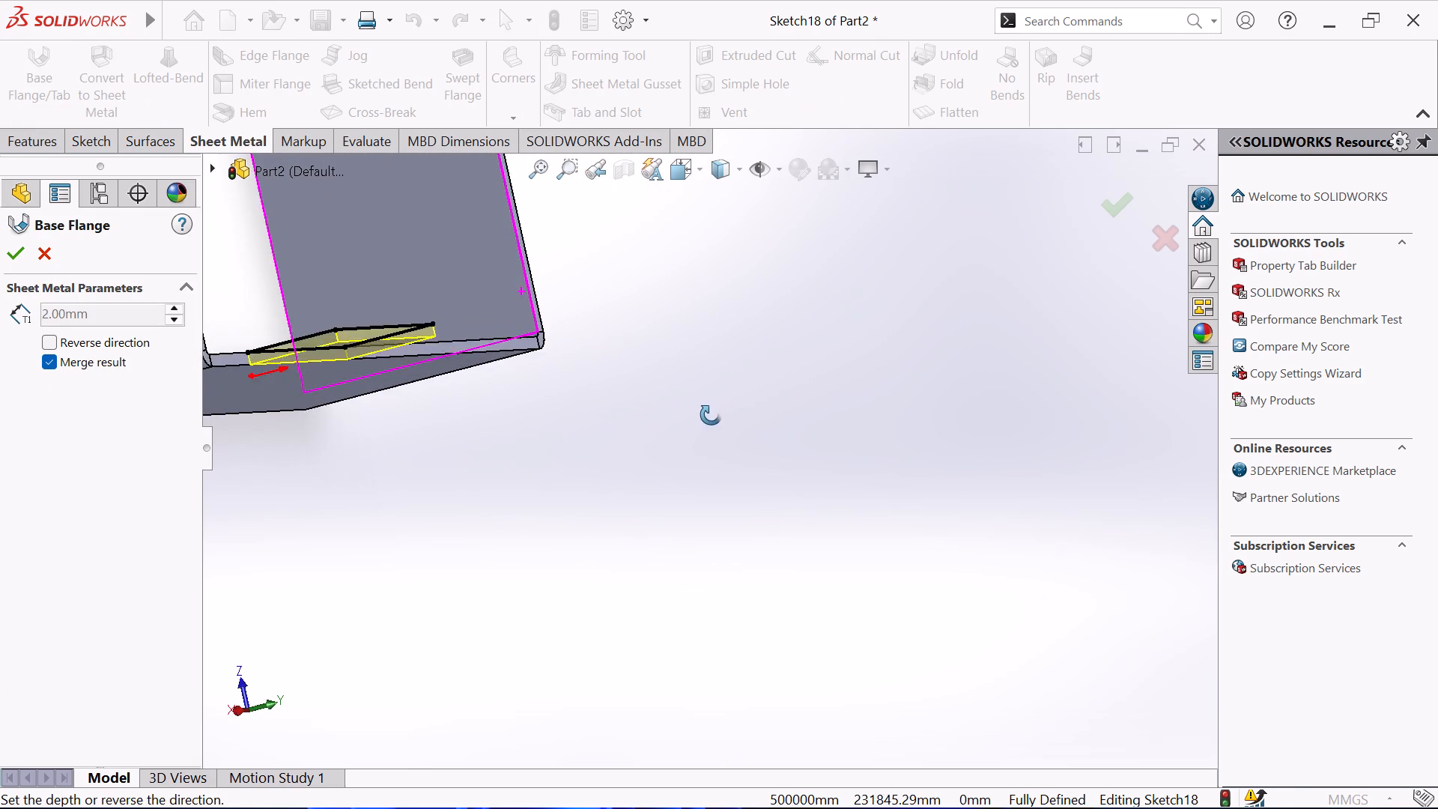
{"action": "middle_click_drag", "start_coordinate": [711, 415], "coordinate": [696, 390]}
{"action": "scroll", "coordinate": [696, 389], "scroll_direction": "up", "scroll_amount": 2}
{"action": "middle_click_drag", "start_coordinate": [694, 388], "coordinate": [664, 407]}
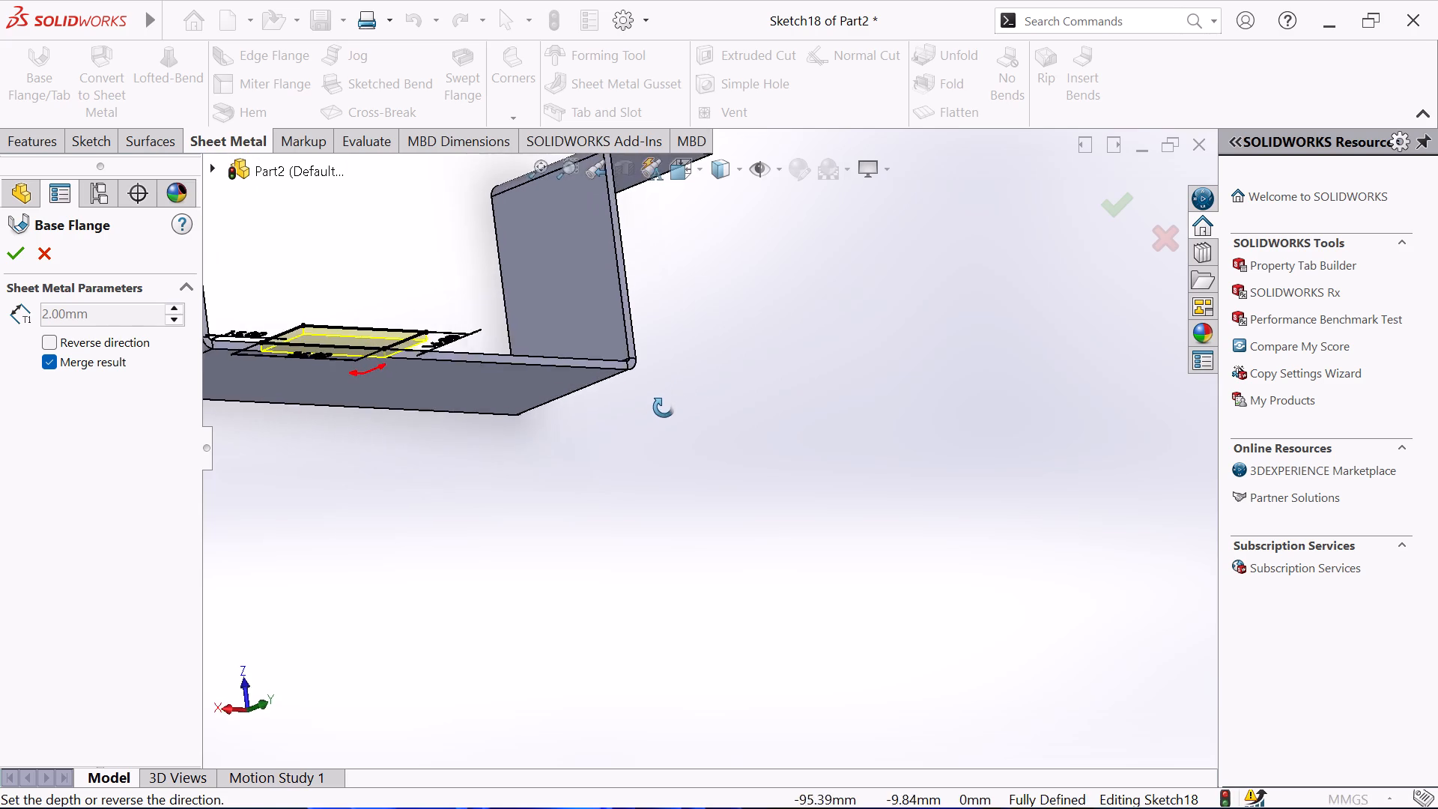
{"action": "middle_click_drag", "start_coordinate": [664, 407], "coordinate": [731, 500]}
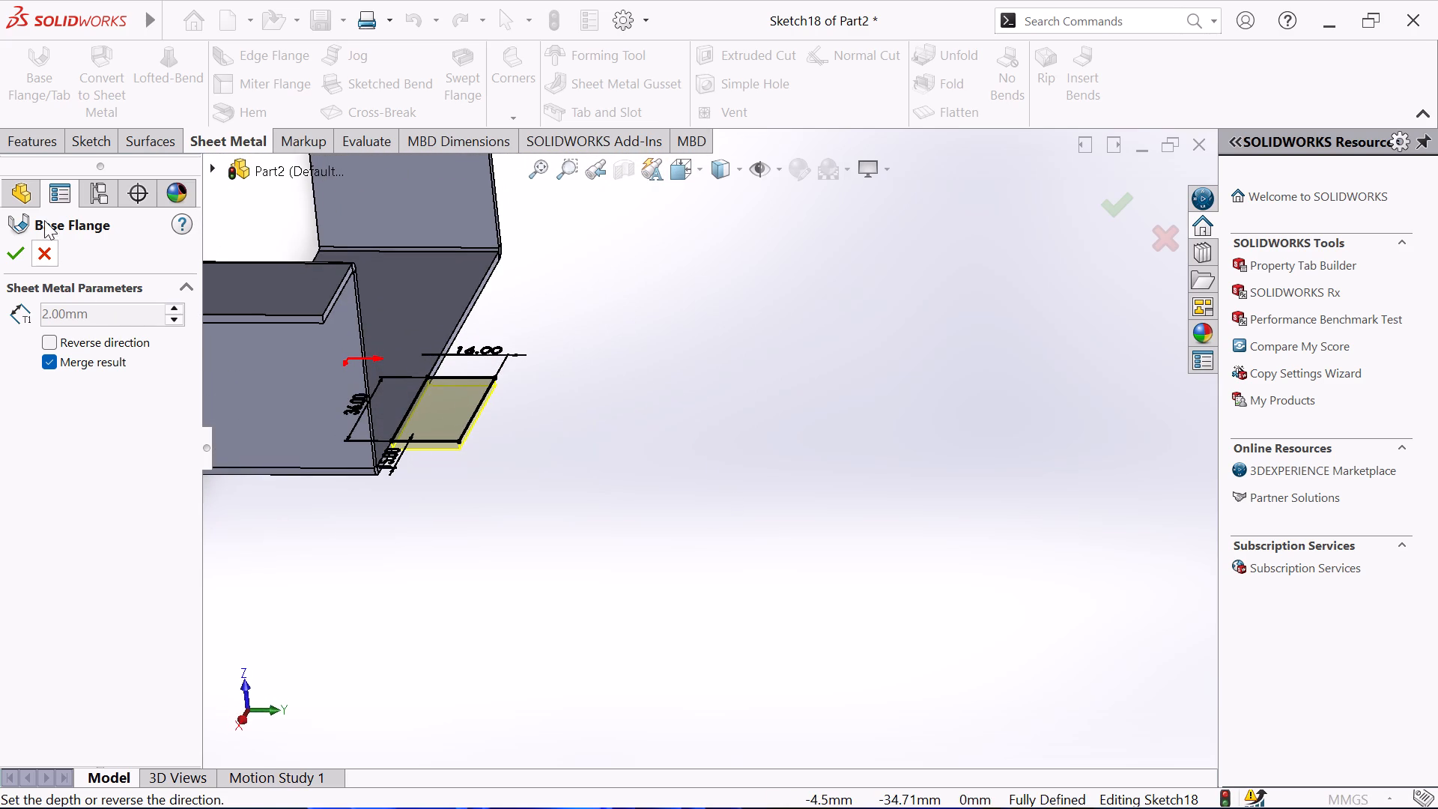
{"action": "left_click", "coordinate": [21, 258]}
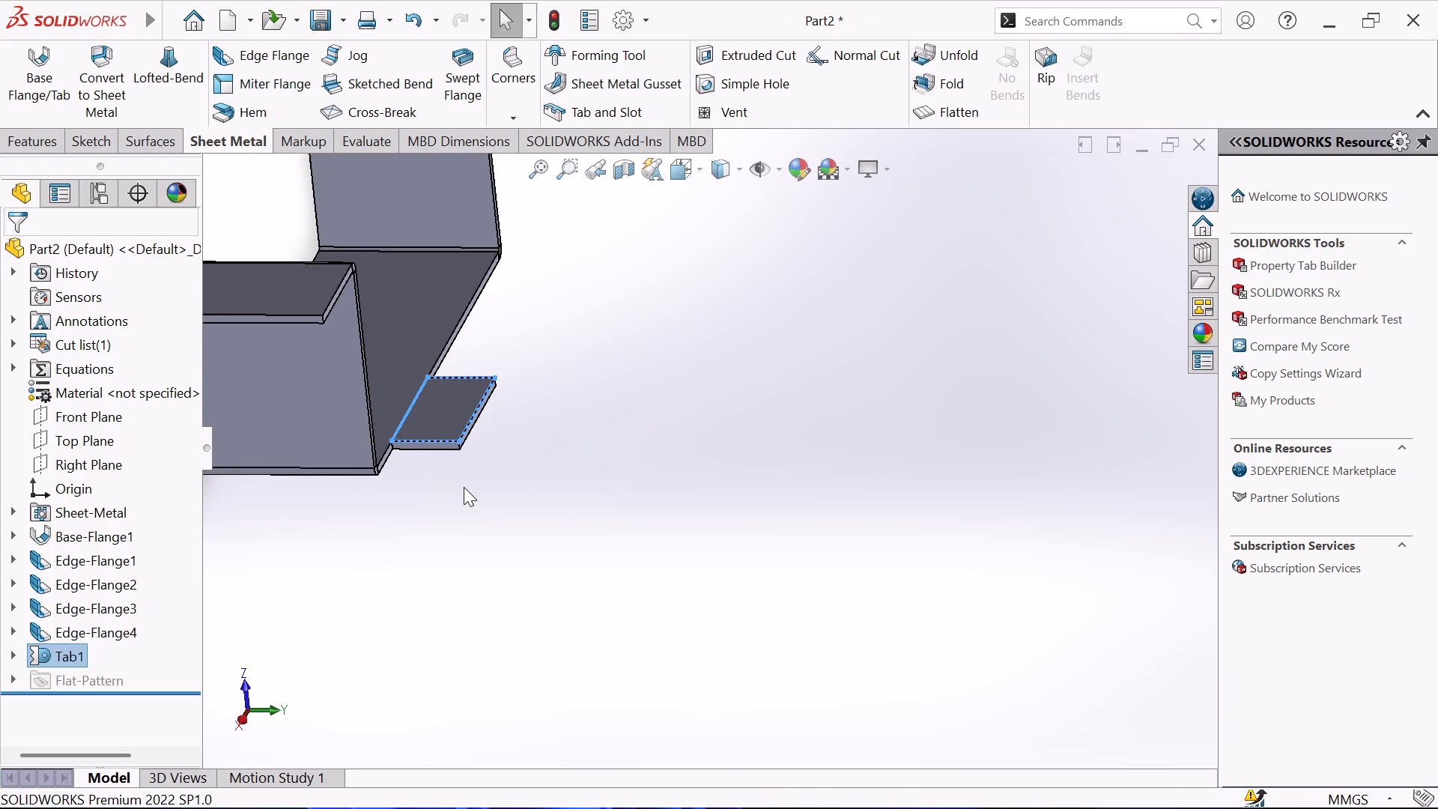
Add a 90° edge flange 68 mm long, rising in +Z from the tab's outer edge, with the default bend radius.
{"action": "left_click", "coordinate": [464, 487]}
{"action": "scroll", "coordinate": [422, 478], "scroll_direction": "down", "scroll_amount": 1}
{"action": "middle_click_drag", "start_coordinate": [419, 473], "coordinate": [418, 419]}
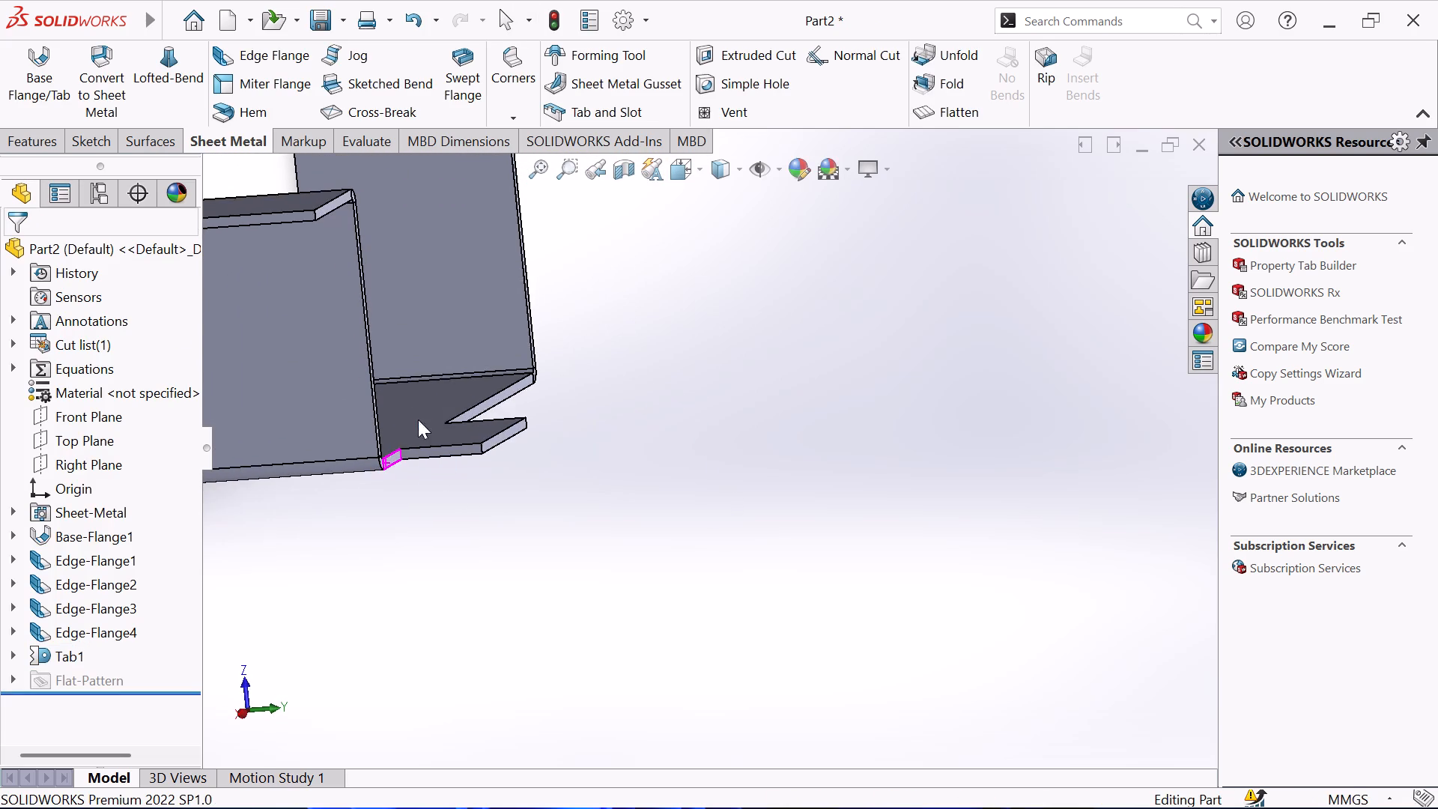
{"action": "scroll", "coordinate": [433, 470], "scroll_direction": "down", "scroll_amount": 3}
{"action": "middle_click_drag", "start_coordinate": [433, 470], "coordinate": [454, 469]}
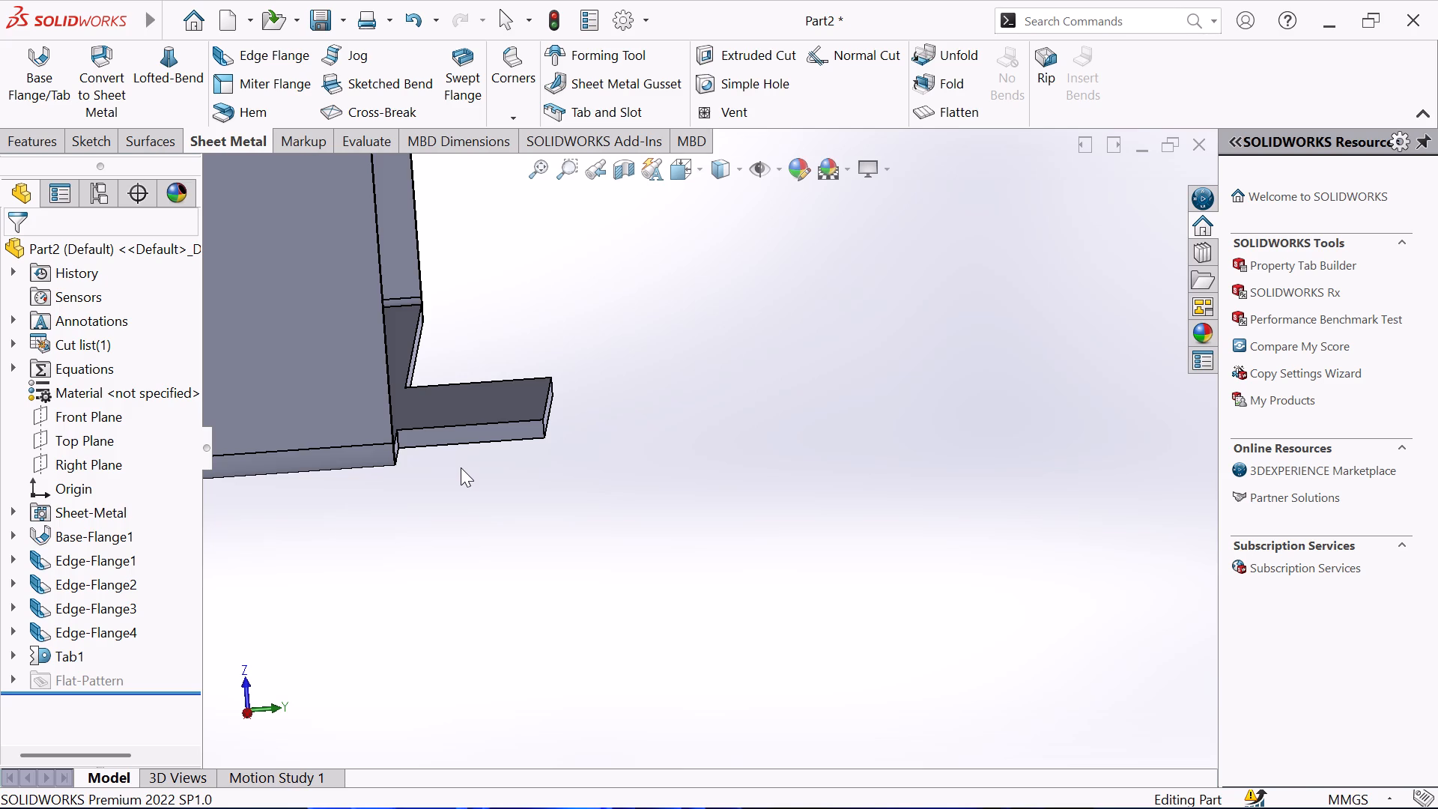
{"action": "left_click", "coordinate": [258, 48]}
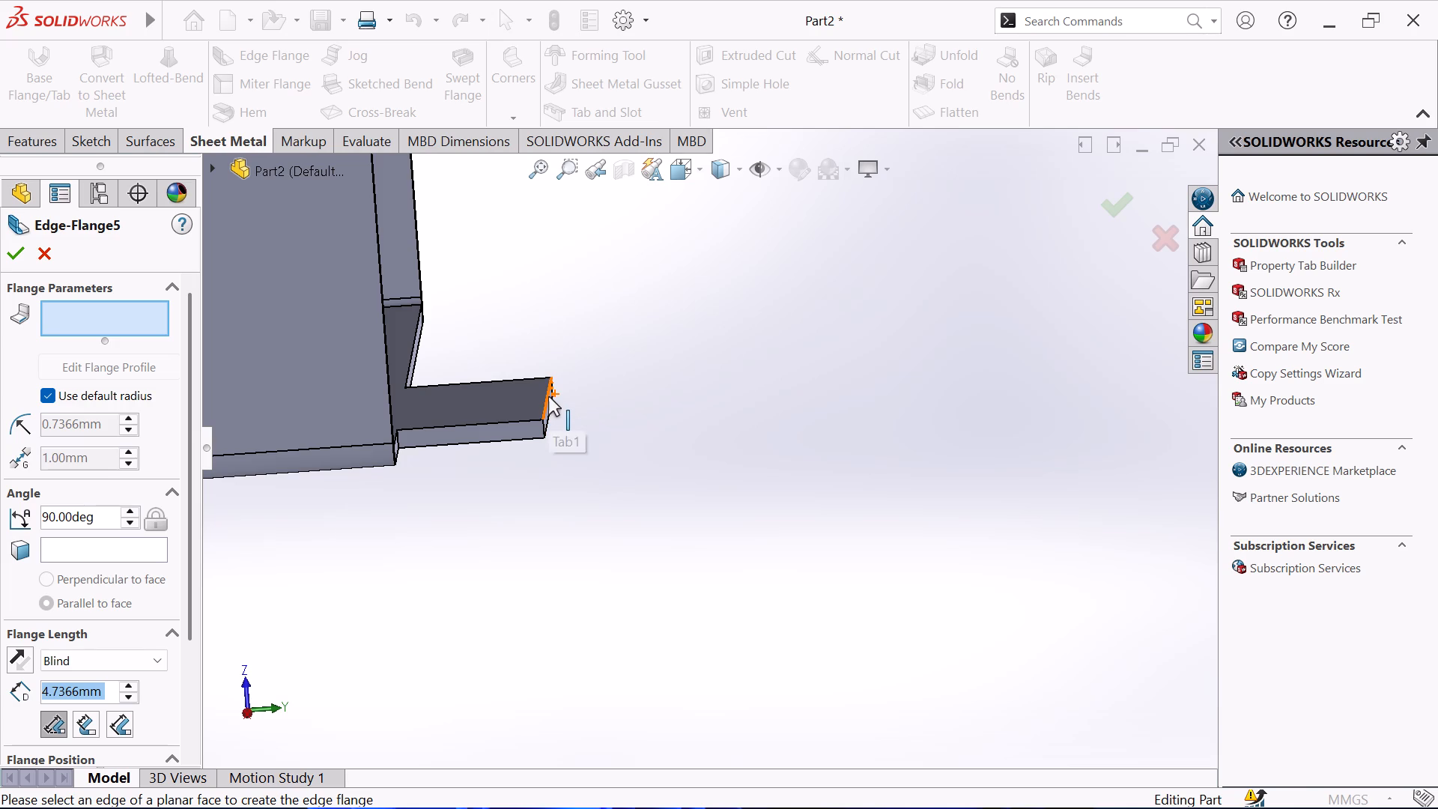
{"action": "left_click", "coordinate": [548, 396]}
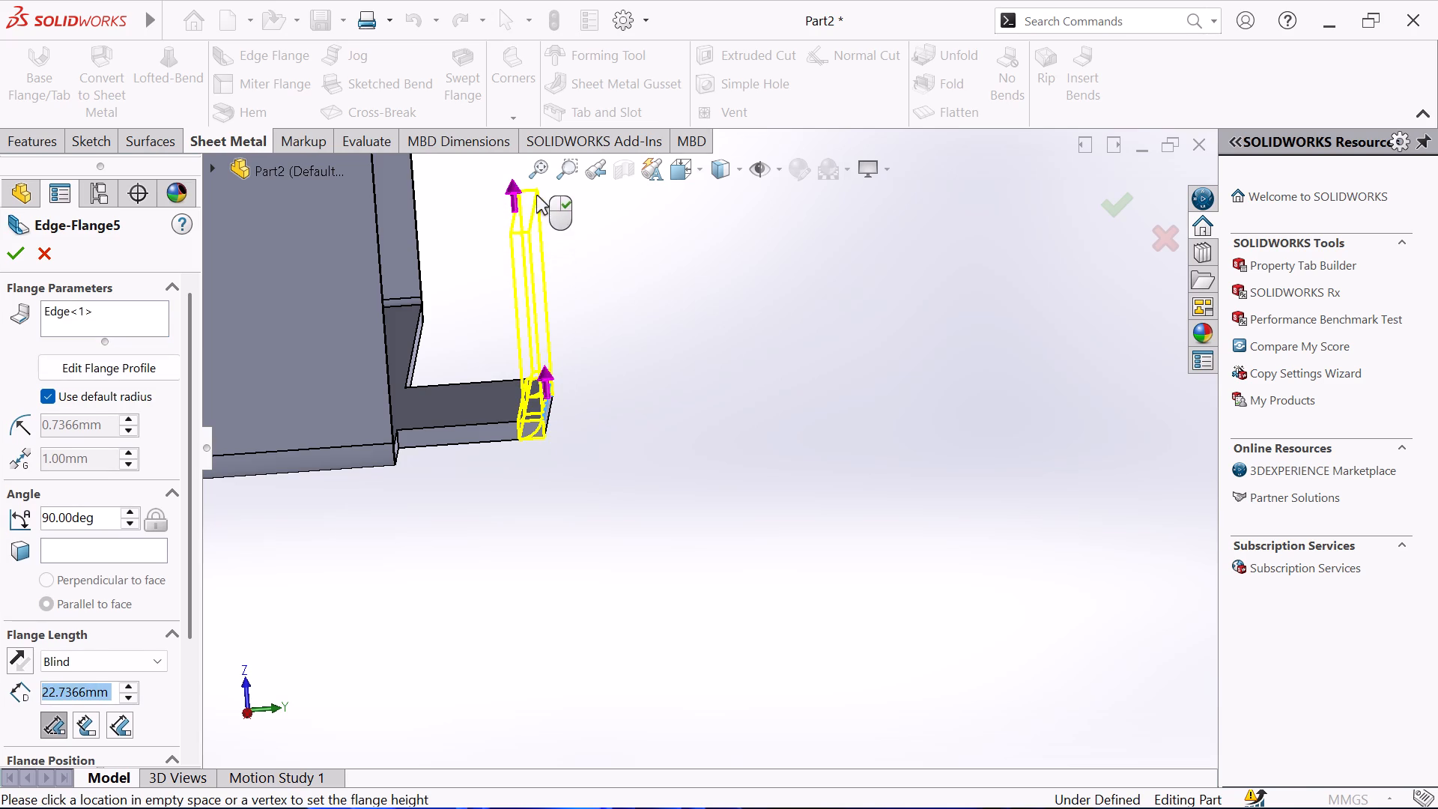
{"action": "left_click", "coordinate": [536, 195]}
{"action": "double_click", "coordinate": [115, 693]}
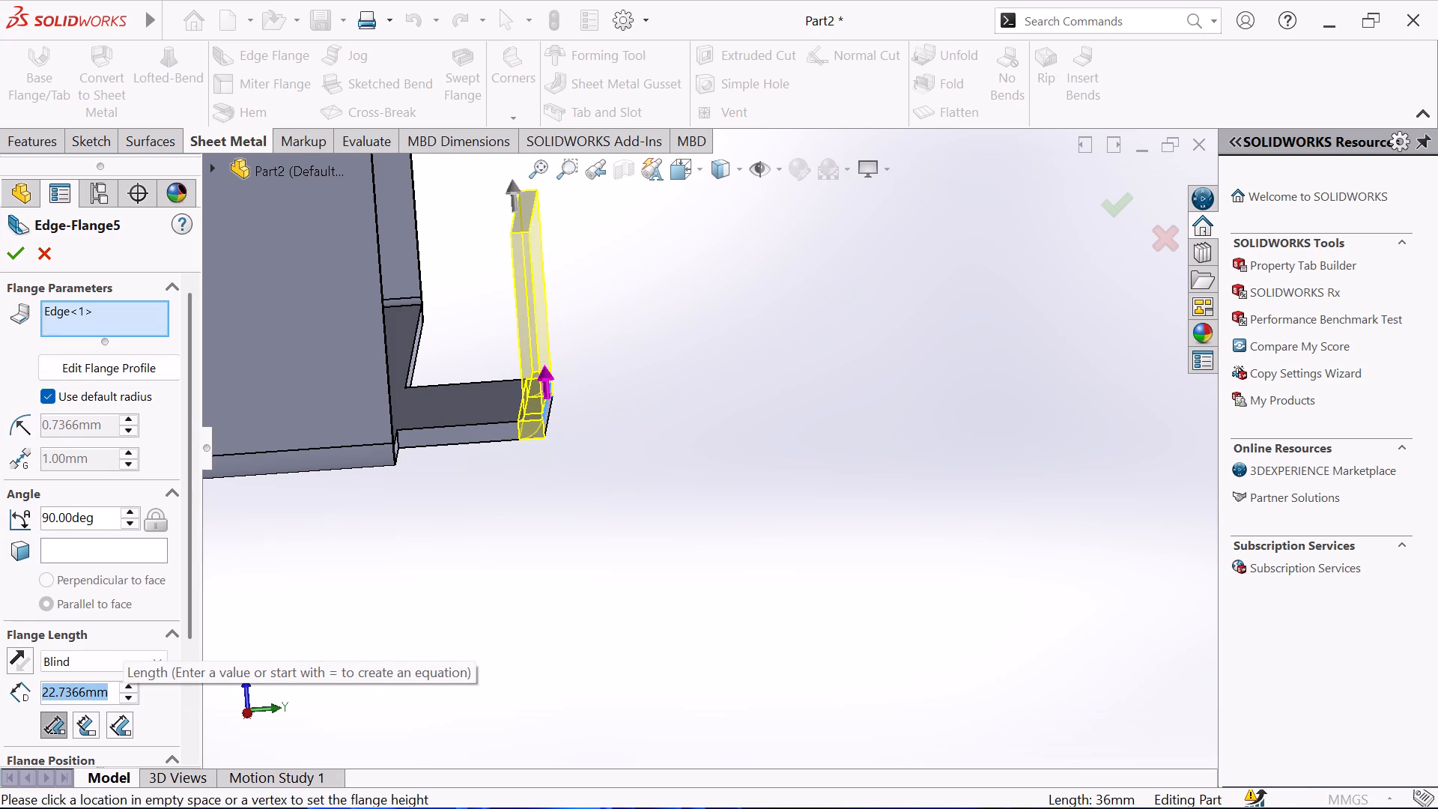
{"action": "type", "text": "68"}
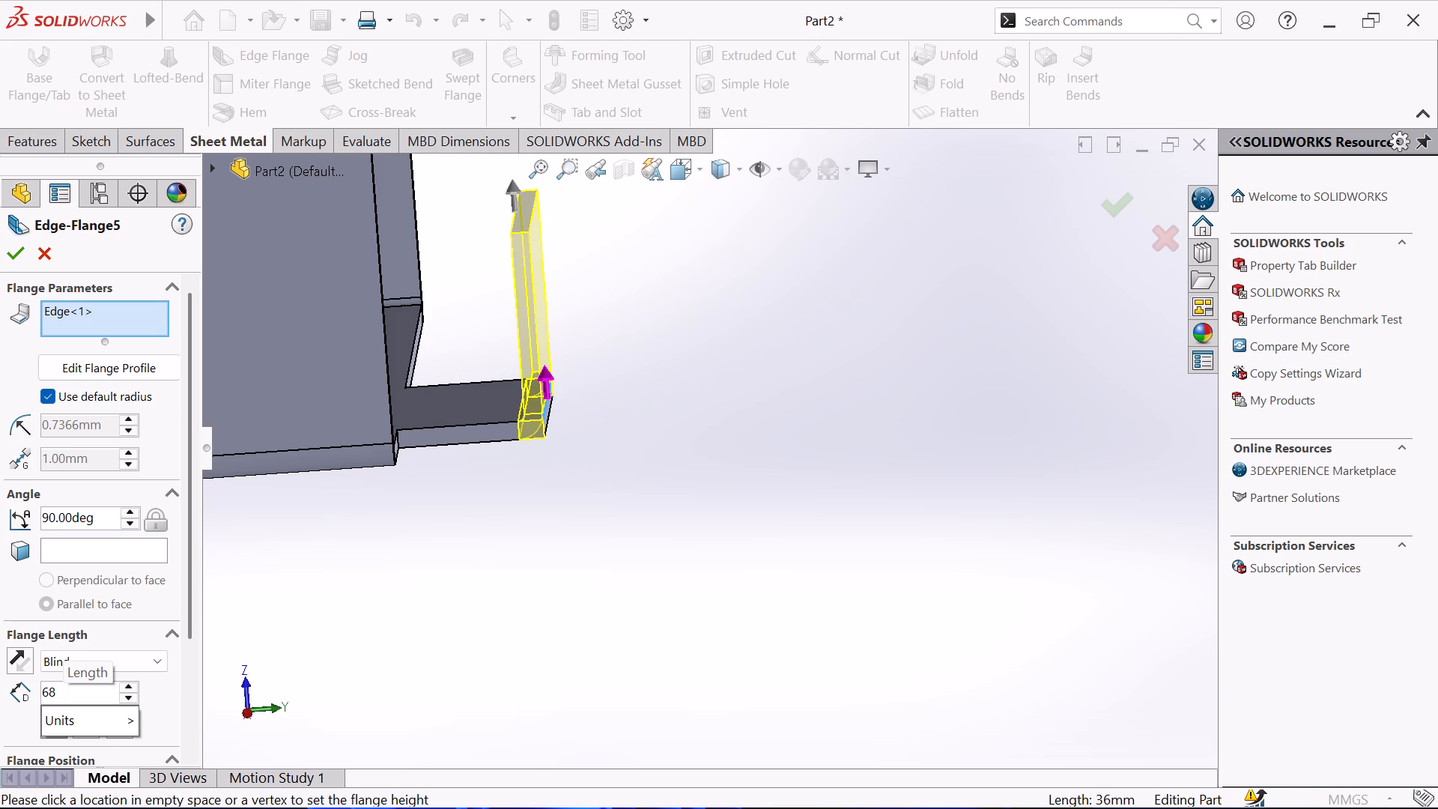
{"action": "key", "text": "Return"}
{"action": "key", "text": "Return"}
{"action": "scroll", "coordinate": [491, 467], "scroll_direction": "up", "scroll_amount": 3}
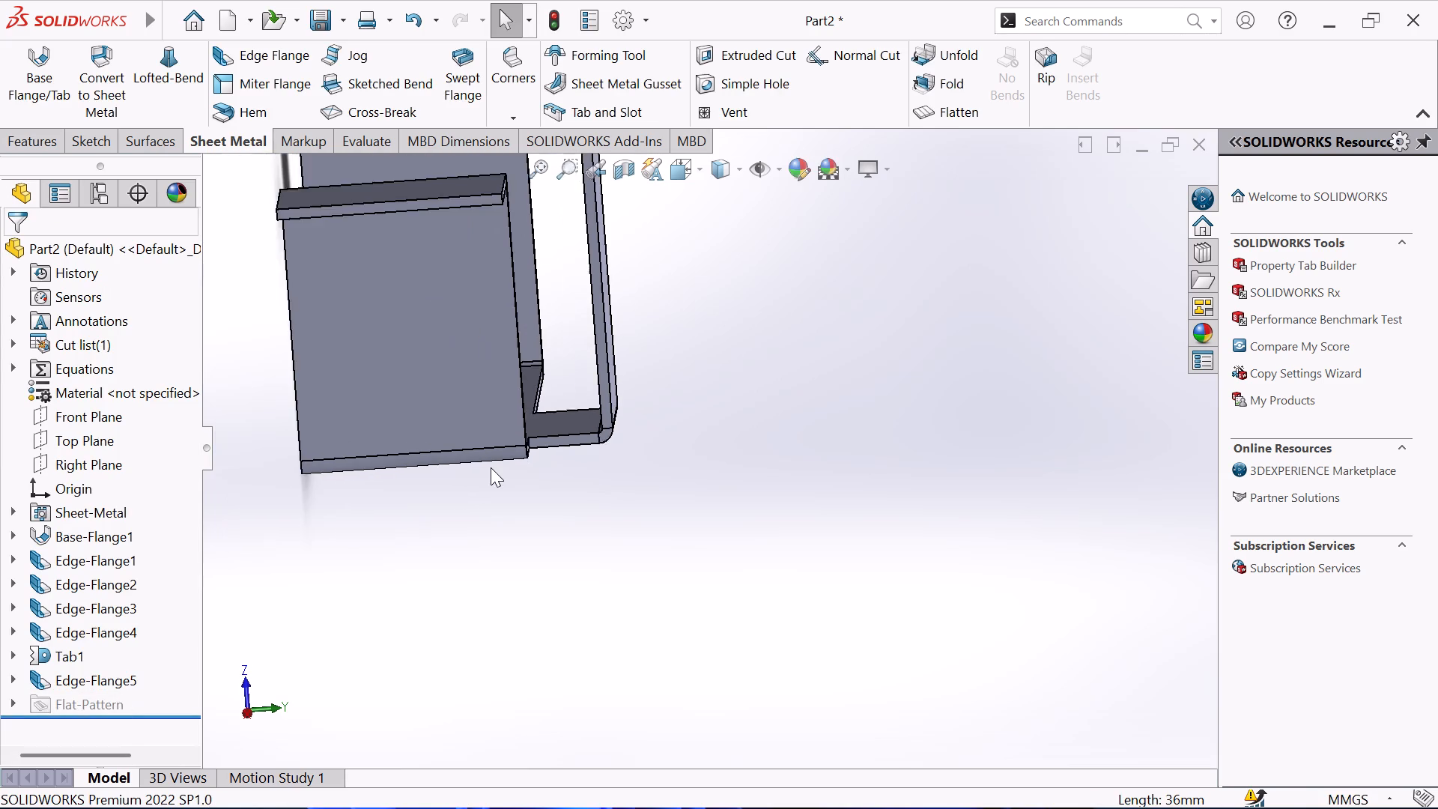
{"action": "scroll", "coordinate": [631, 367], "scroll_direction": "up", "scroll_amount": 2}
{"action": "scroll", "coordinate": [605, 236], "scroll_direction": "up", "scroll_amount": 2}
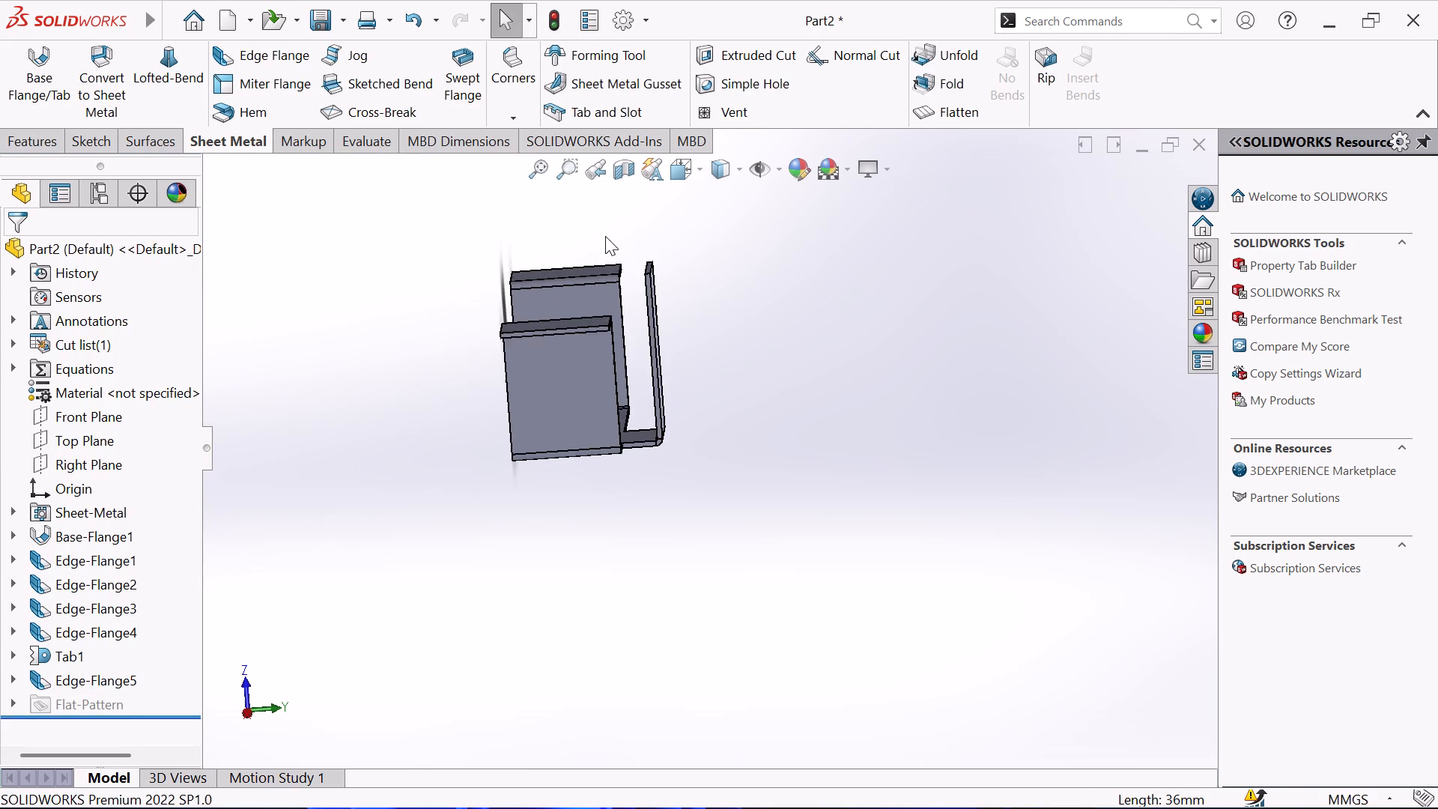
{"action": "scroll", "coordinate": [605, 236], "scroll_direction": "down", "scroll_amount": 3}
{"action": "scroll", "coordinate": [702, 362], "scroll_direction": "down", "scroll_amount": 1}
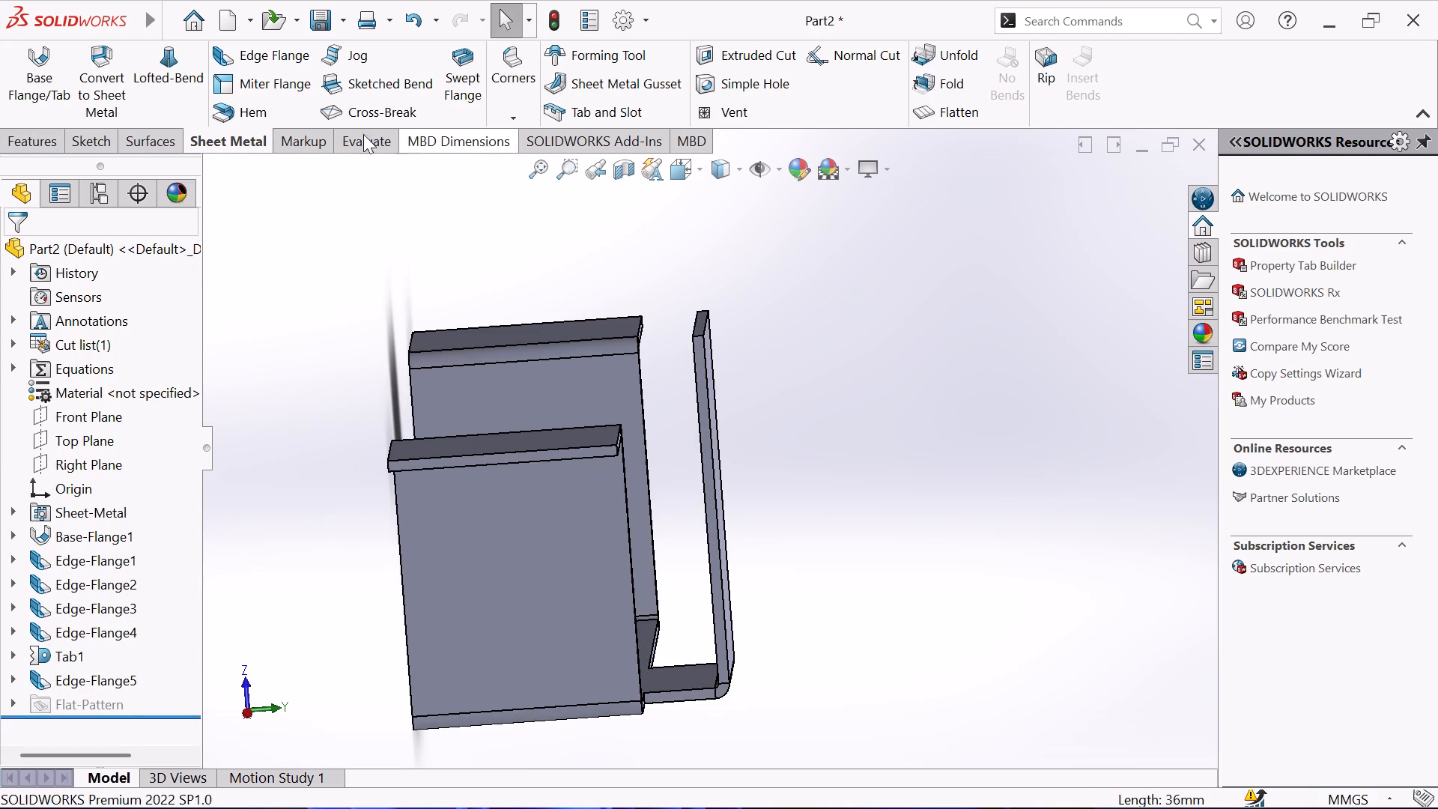
Add a 90° edge flange 40 mm long from the top edge of the tab's upright flange, pointing in -Y over the base plate.
{"action": "left_click", "coordinate": [265, 49]}
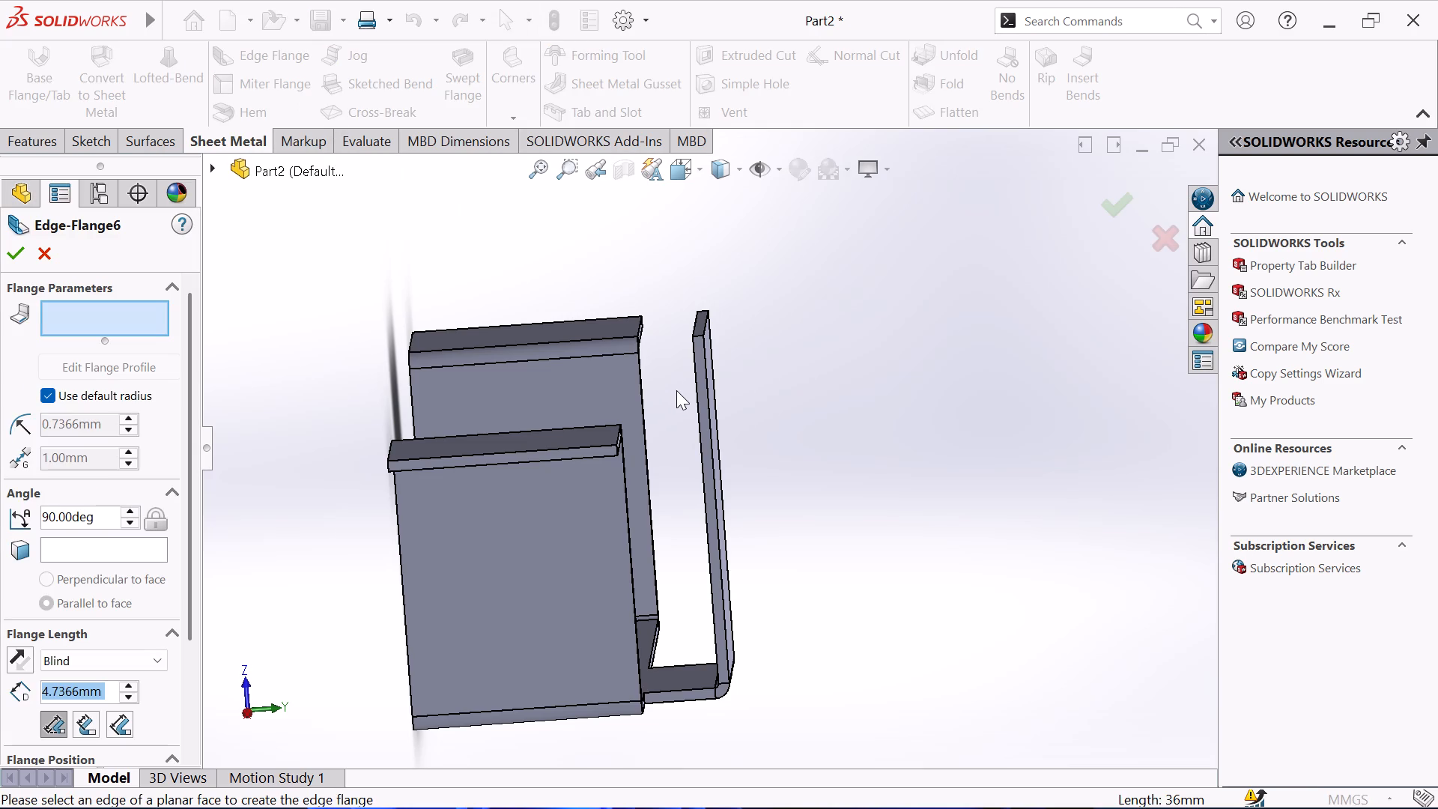
{"action": "left_click", "coordinate": [703, 324]}
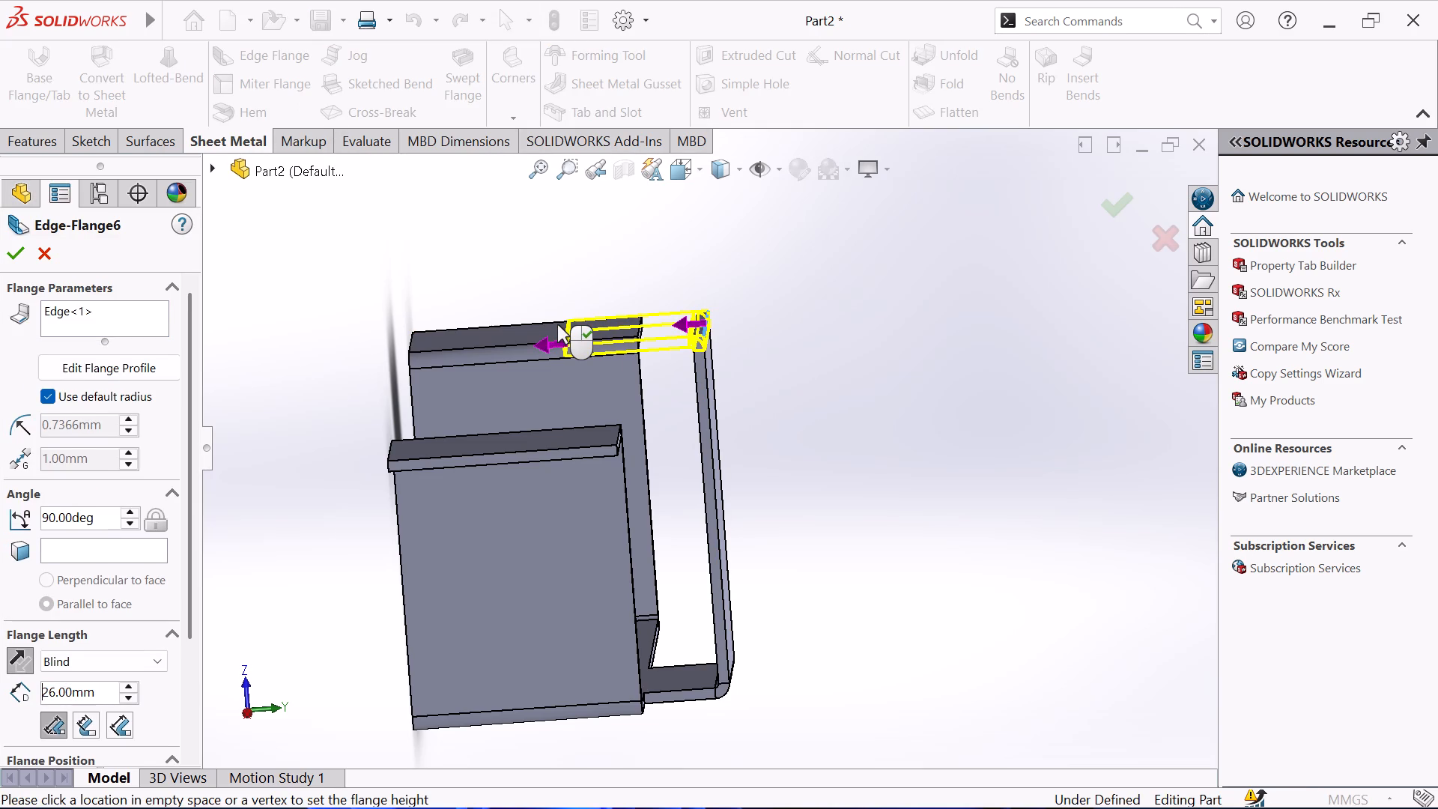
{"action": "left_click", "coordinate": [557, 324]}
{"action": "double_click", "coordinate": [106, 694]}
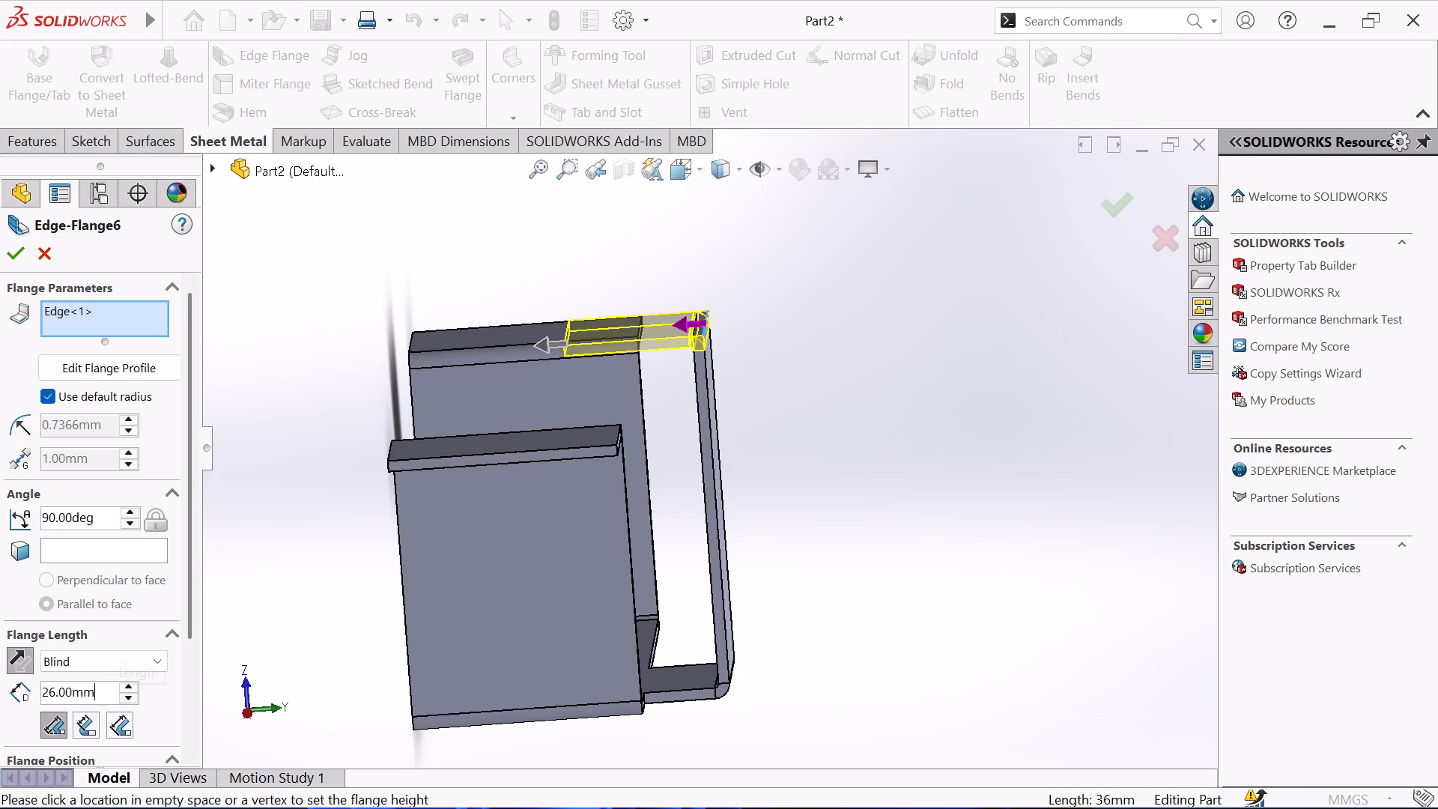
{"action": "type", "text": "40"}
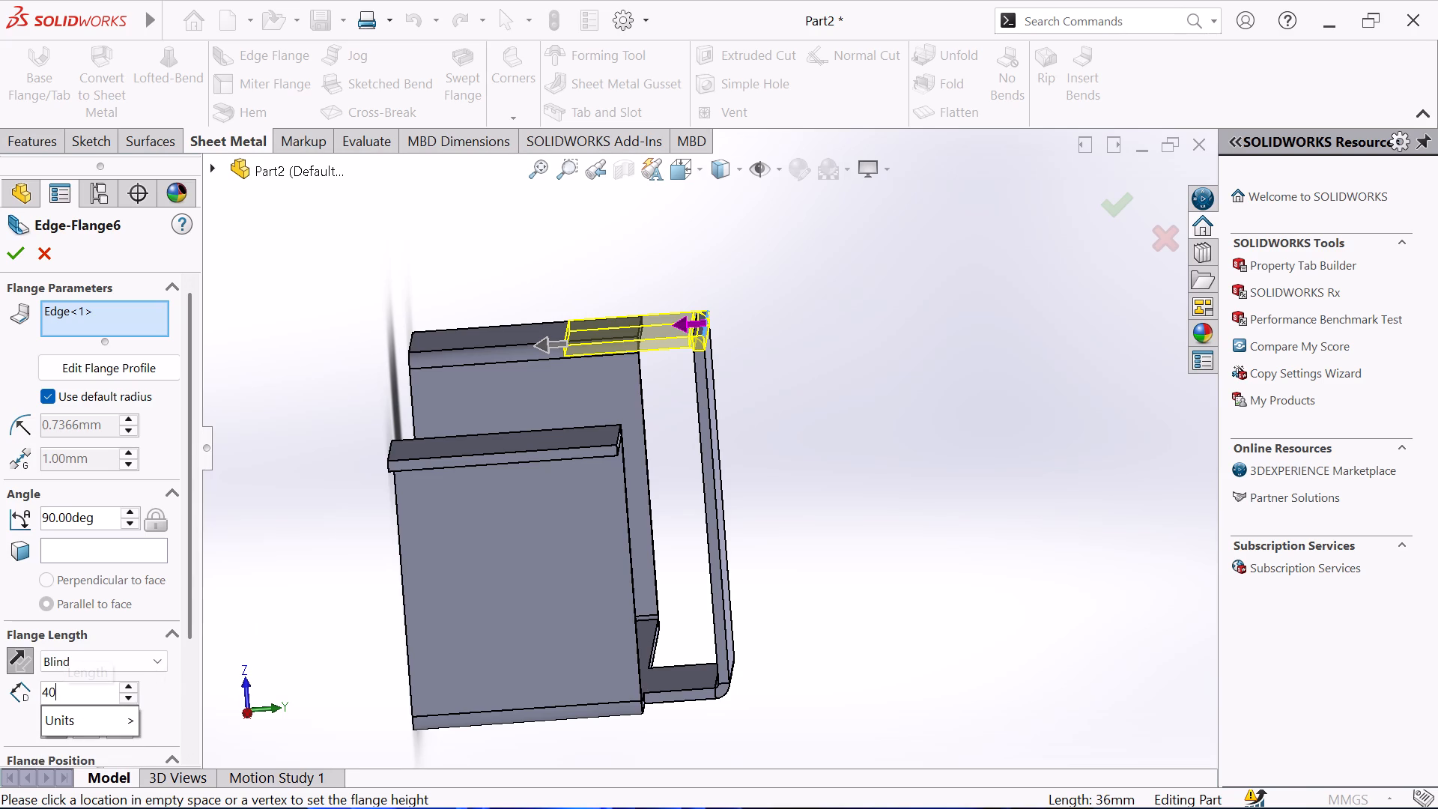
{"action": "key", "text": "Return"}
{"action": "key", "text": "Return"}
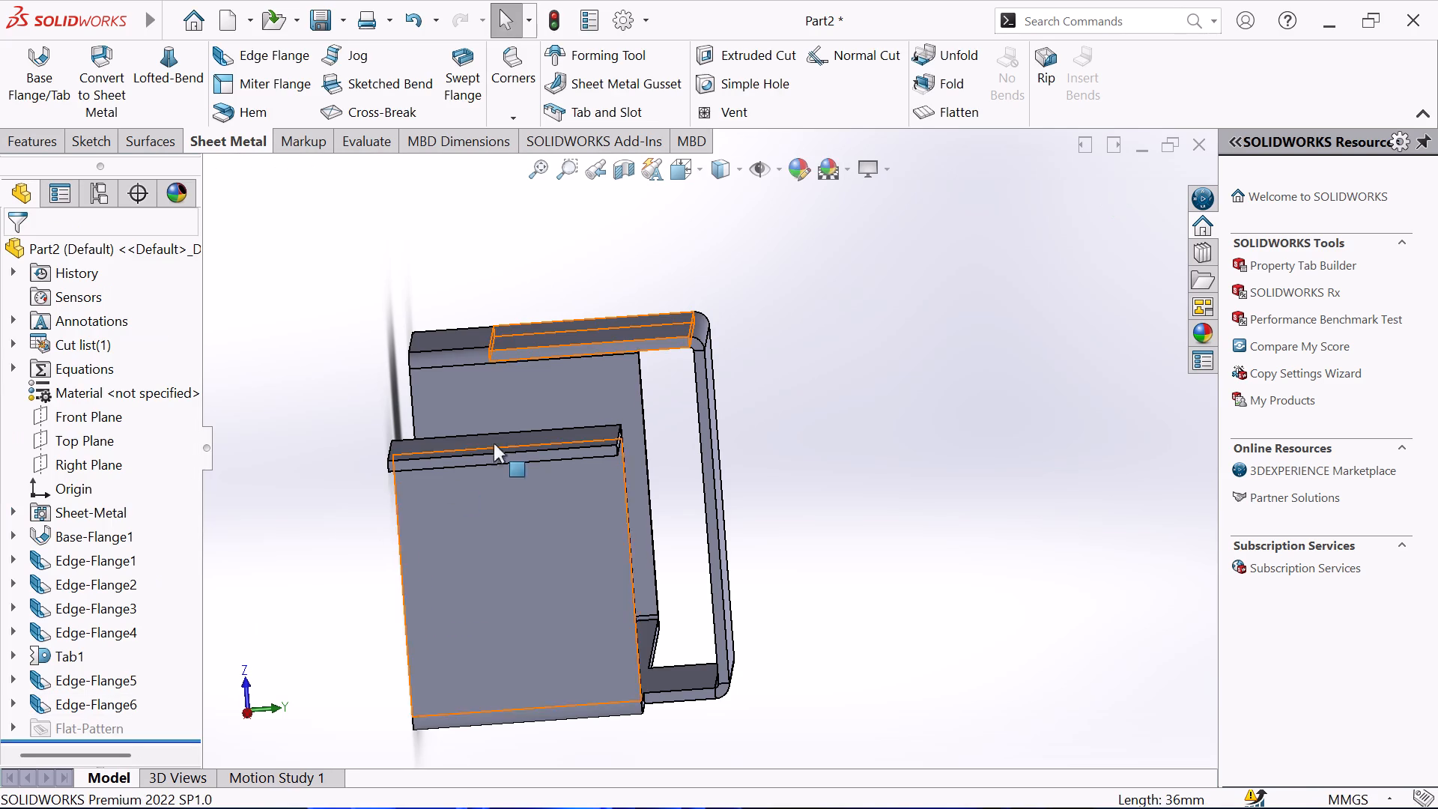
{"action": "left_click_drag", "start_coordinate": [526, 184], "coordinate": [525, 193]}
{"action": "left_click", "coordinate": [500, 225]}
On the upper face of the tab's new top flange, start a sketch and draw a circle about 14.3 mm in diameter.
{"action": "middle_click_drag", "start_coordinate": [503, 261], "coordinate": [529, 324]}
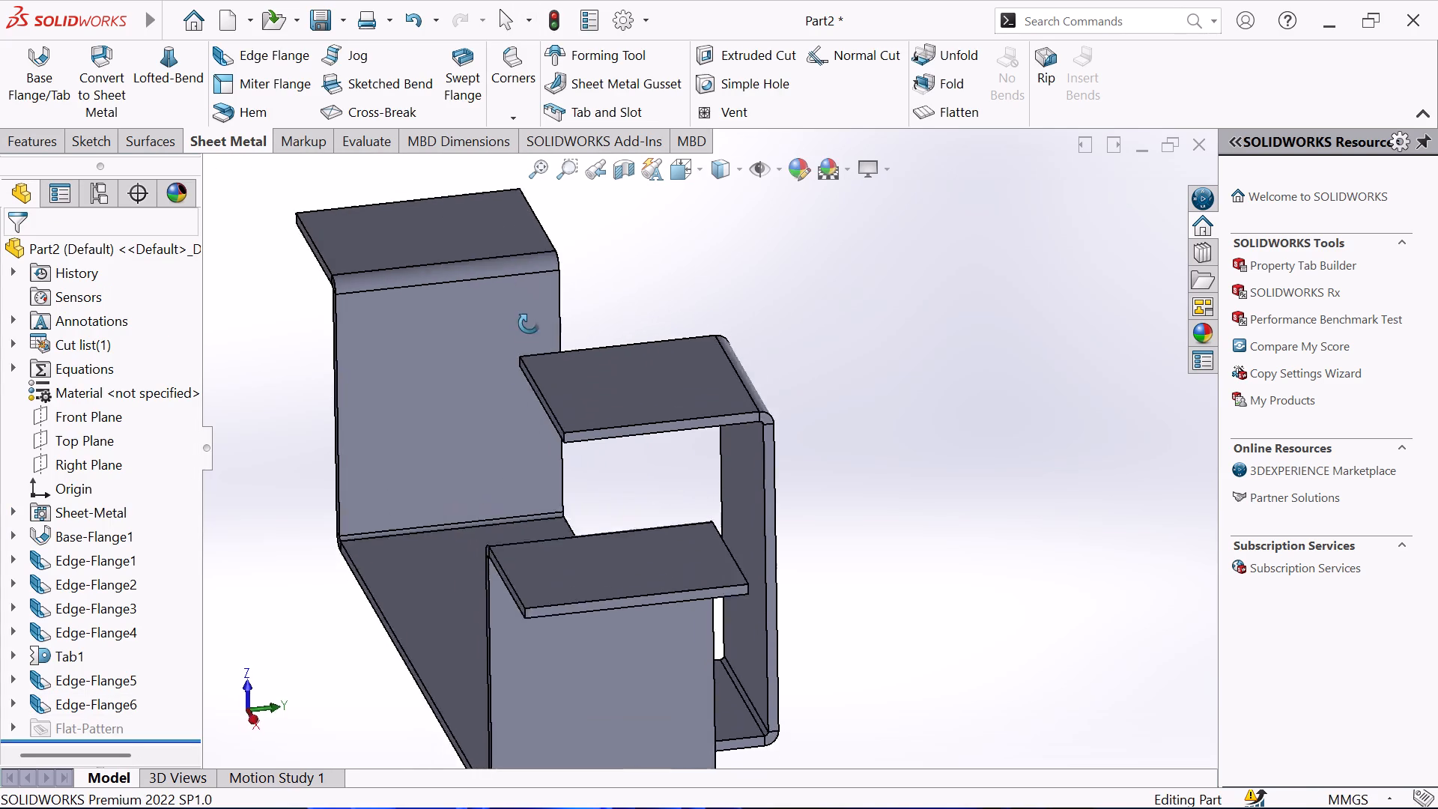
{"action": "middle_click_drag", "start_coordinate": [529, 324], "coordinate": [518, 384]}
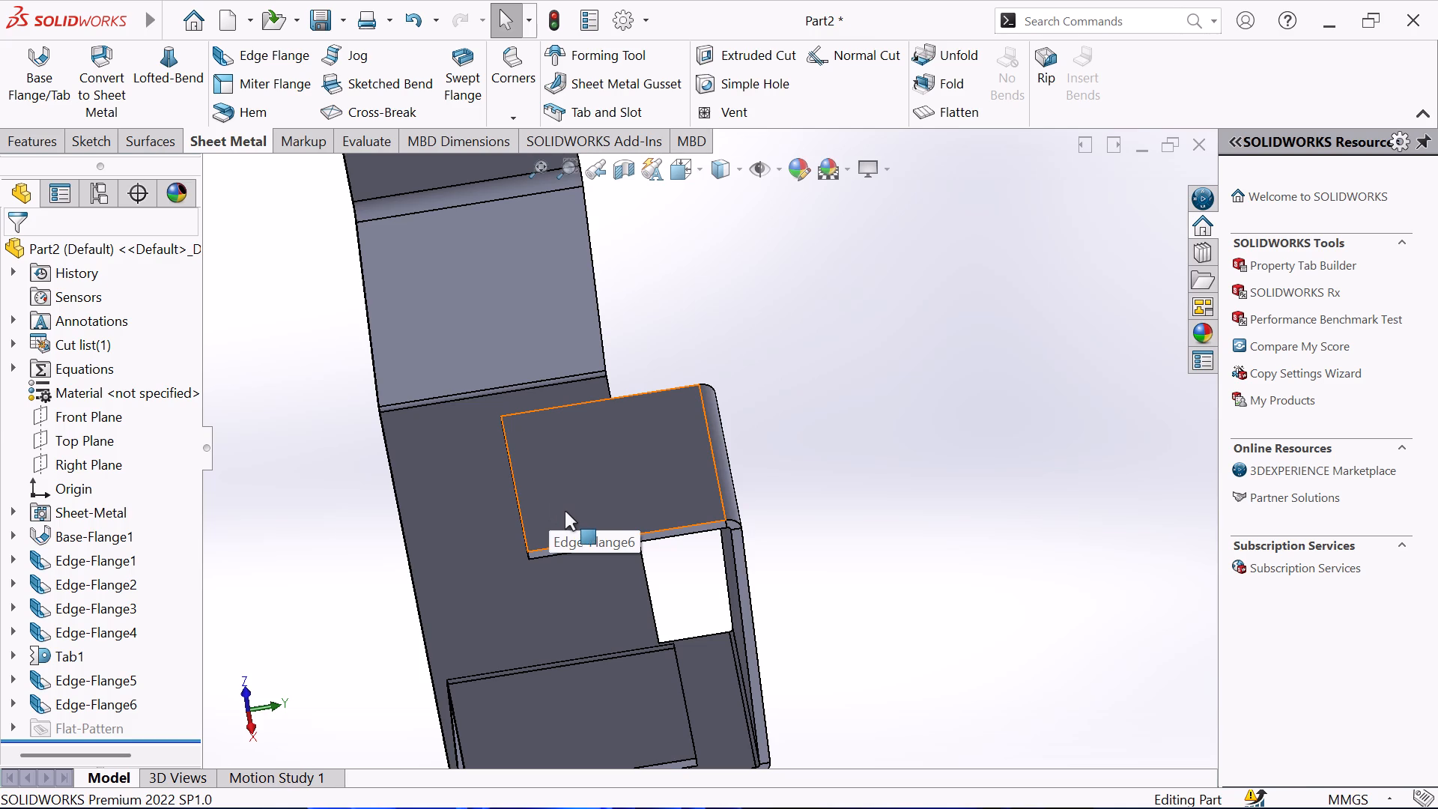
{"action": "left_click", "coordinate": [565, 503]}
{"action": "left_click", "coordinate": [645, 463]}
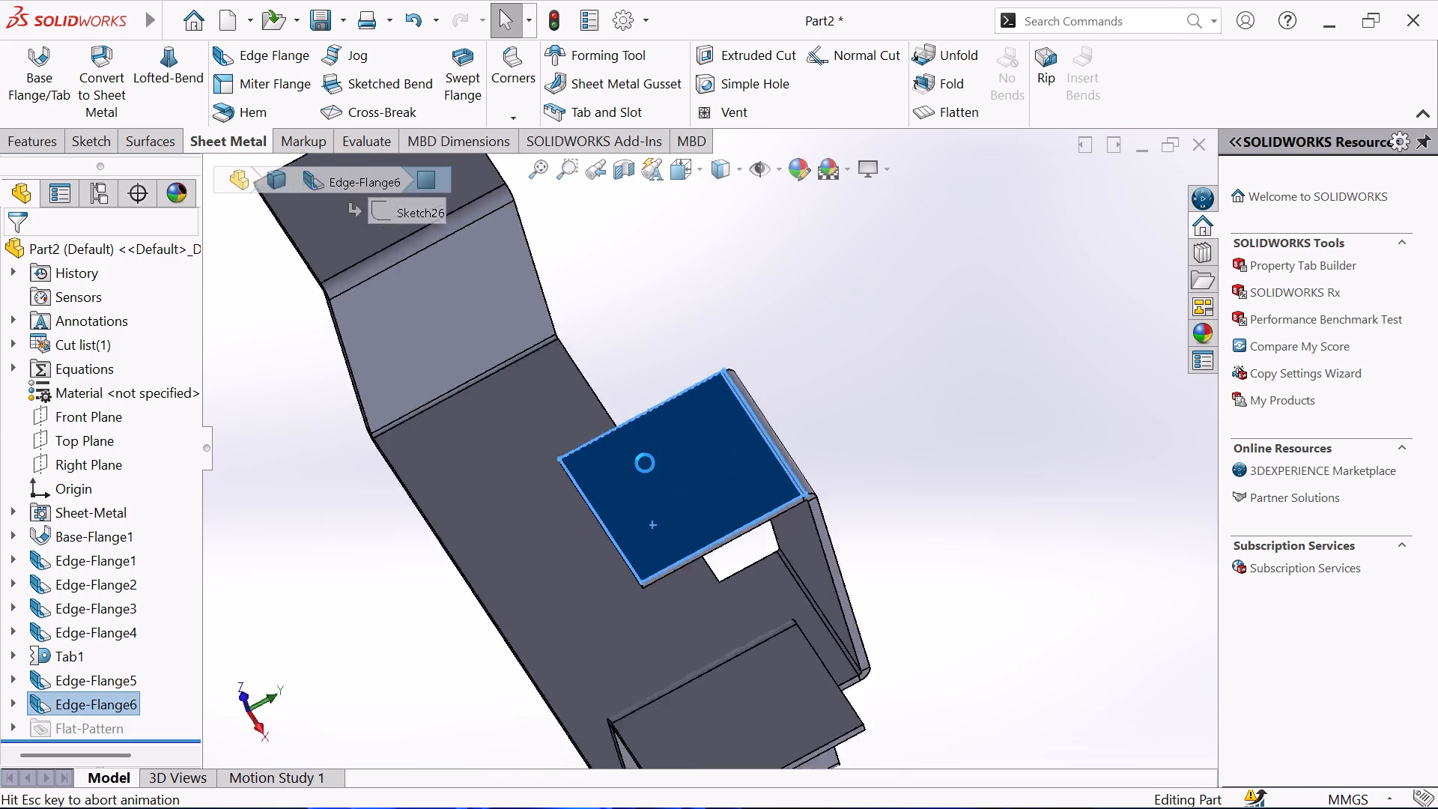
{"action": "left_click", "coordinate": [638, 371]}
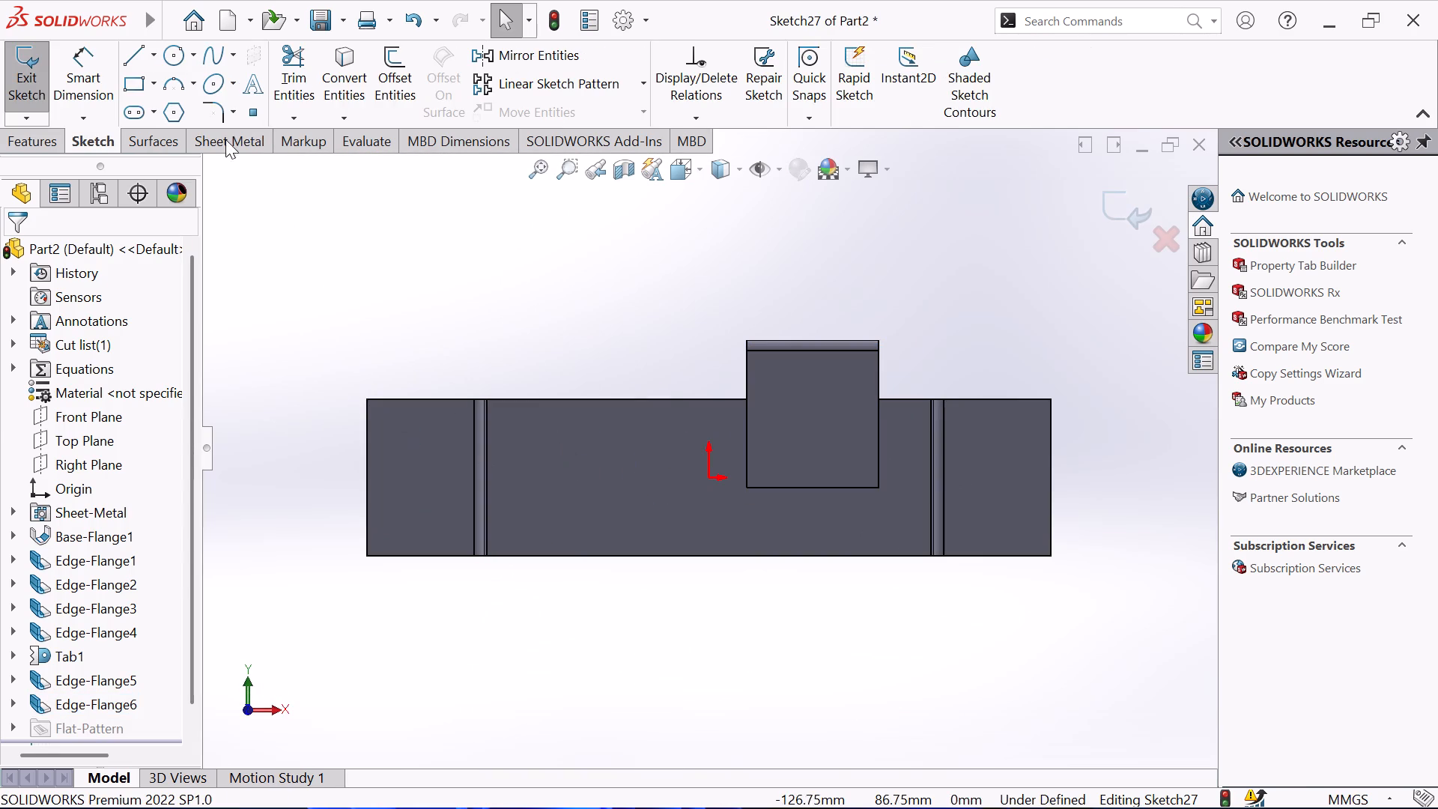
{"action": "left_click", "coordinate": [170, 60]}
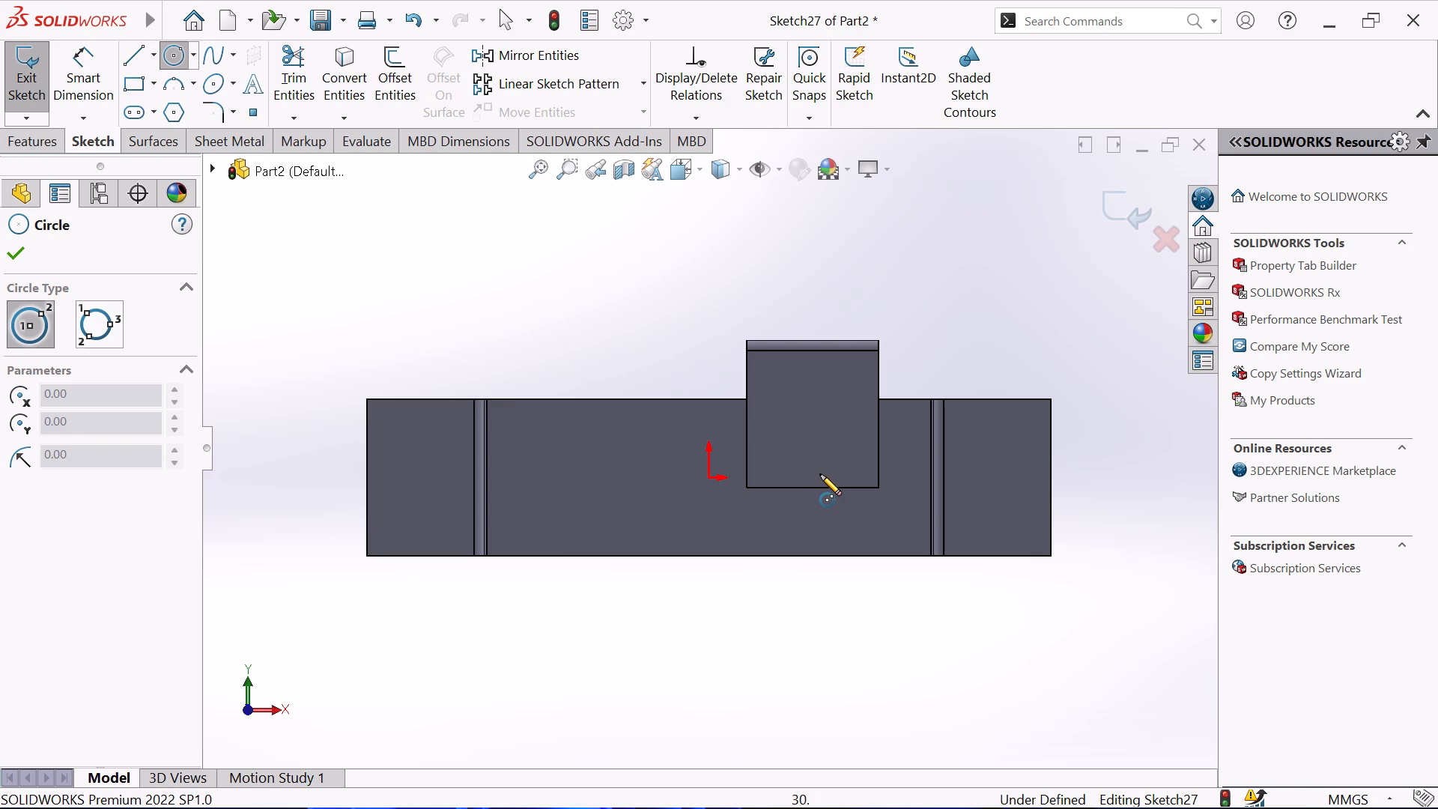
{"action": "left_click", "coordinate": [819, 443]}
{"action": "left_click", "coordinate": [818, 416]}
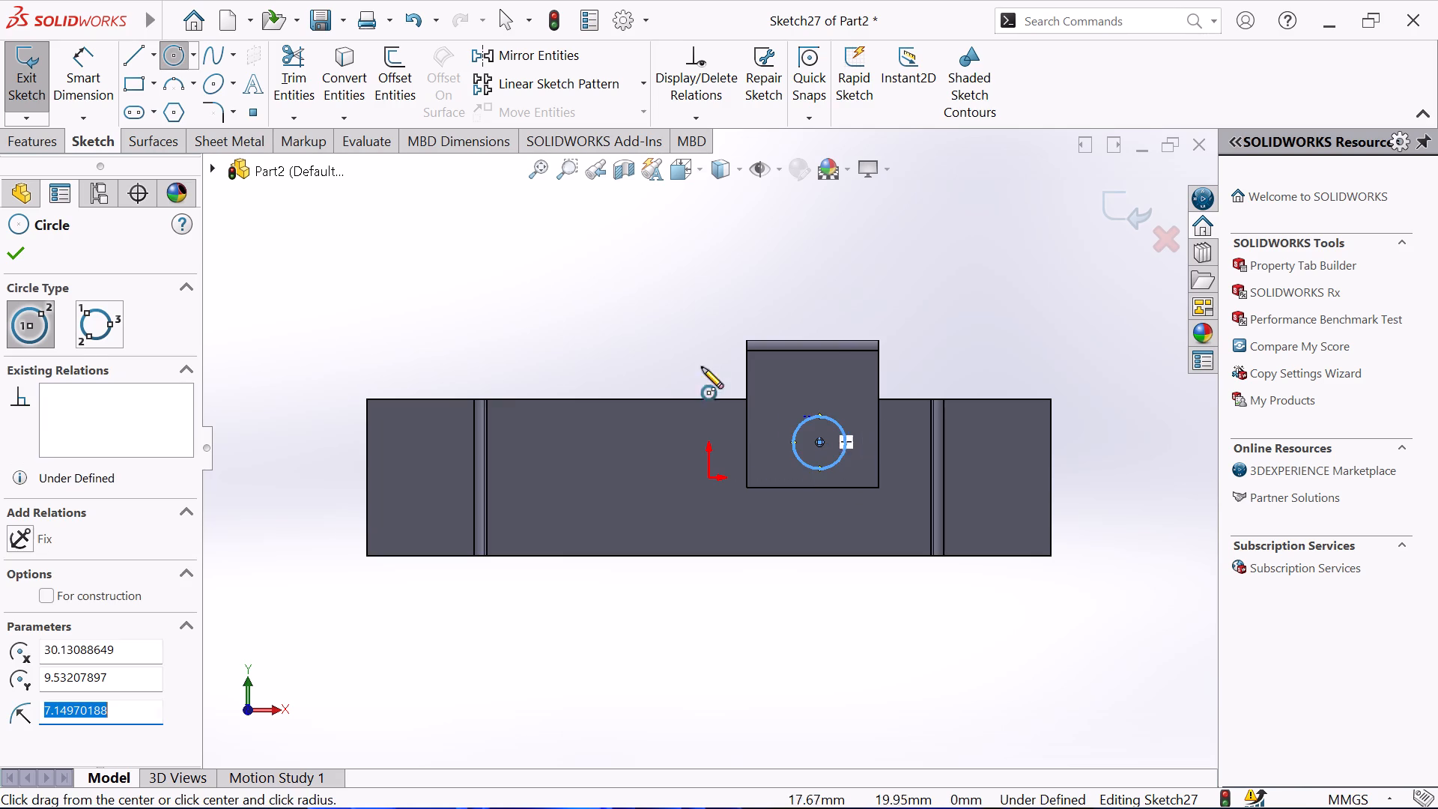
{"action": "right_click", "coordinate": [668, 321]}
{"action": "left_click", "coordinate": [709, 339]}
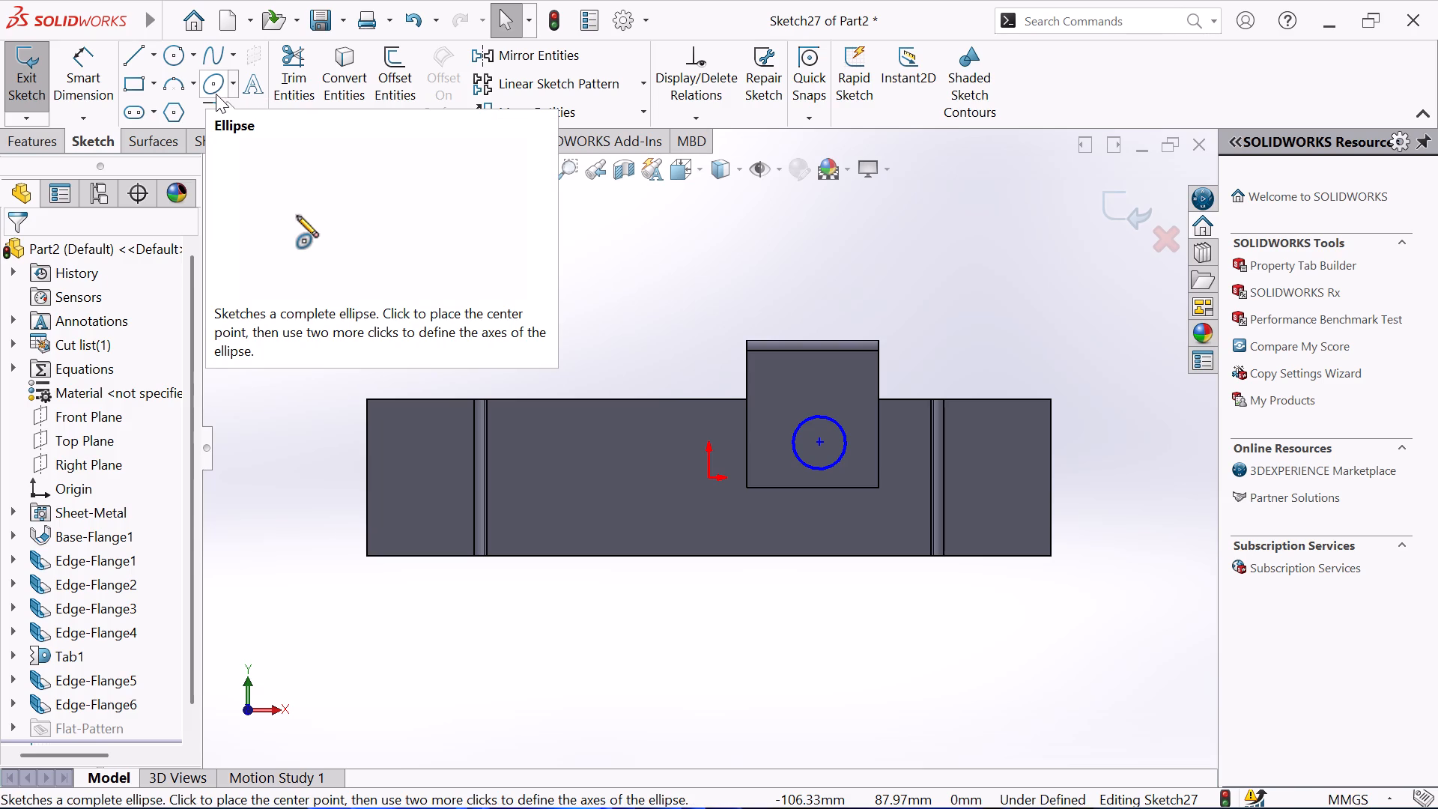
Dimension the circle's centre 18 mm from the top flange's +X side edge.
{"action": "left_click", "coordinate": [87, 68]}
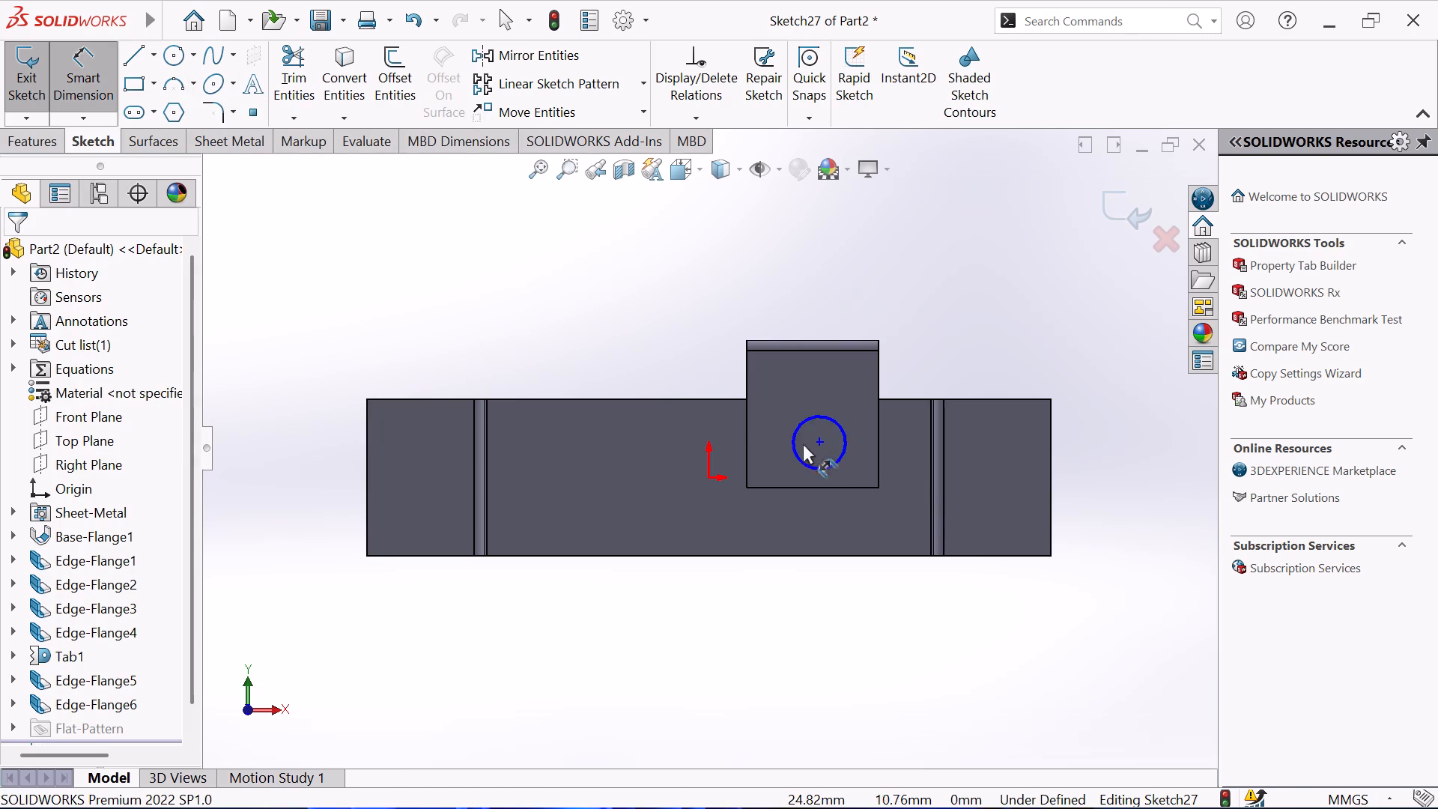
{"action": "left_click", "coordinate": [837, 466]}
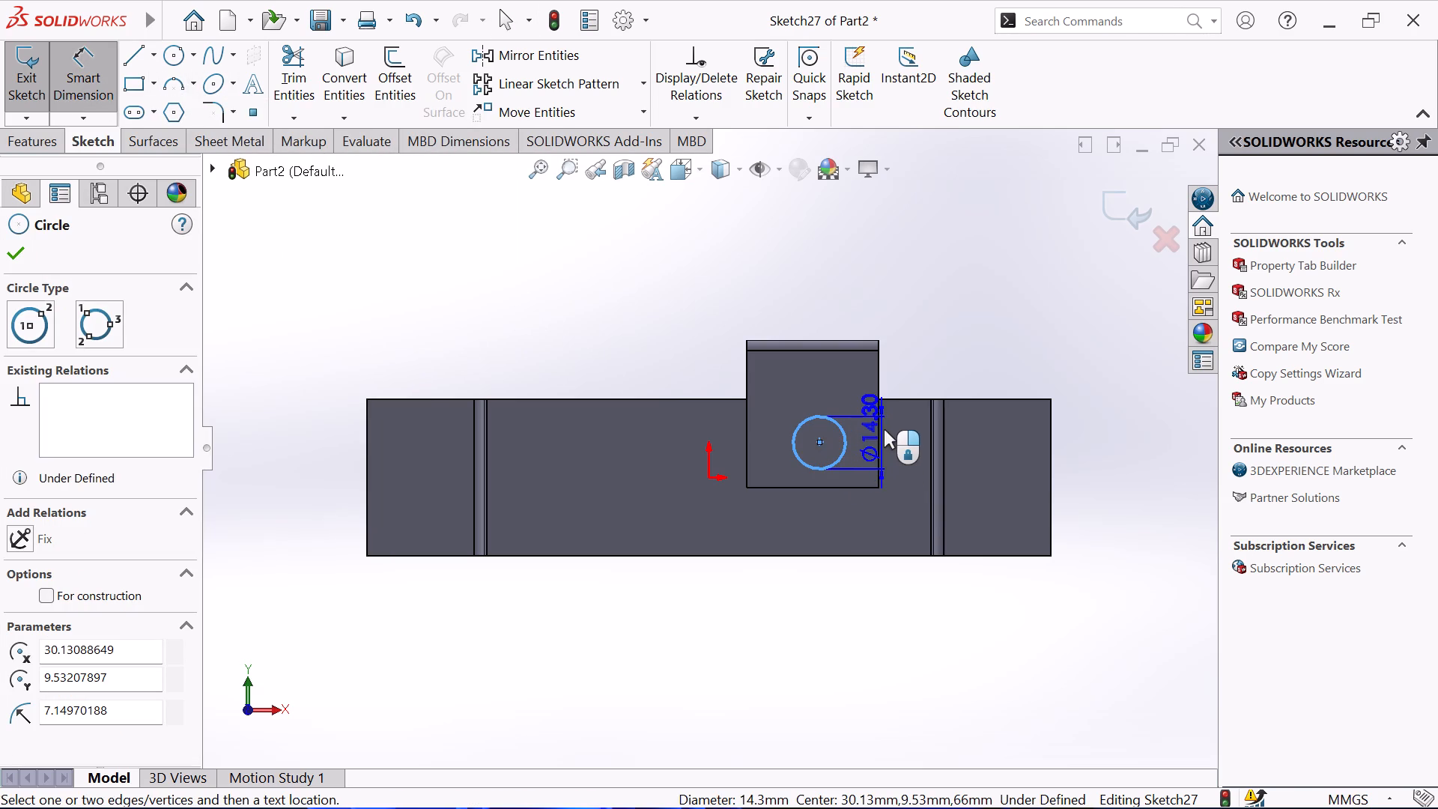
{"action": "left_click", "coordinate": [877, 423]}
{"action": "left_click", "coordinate": [832, 514]}
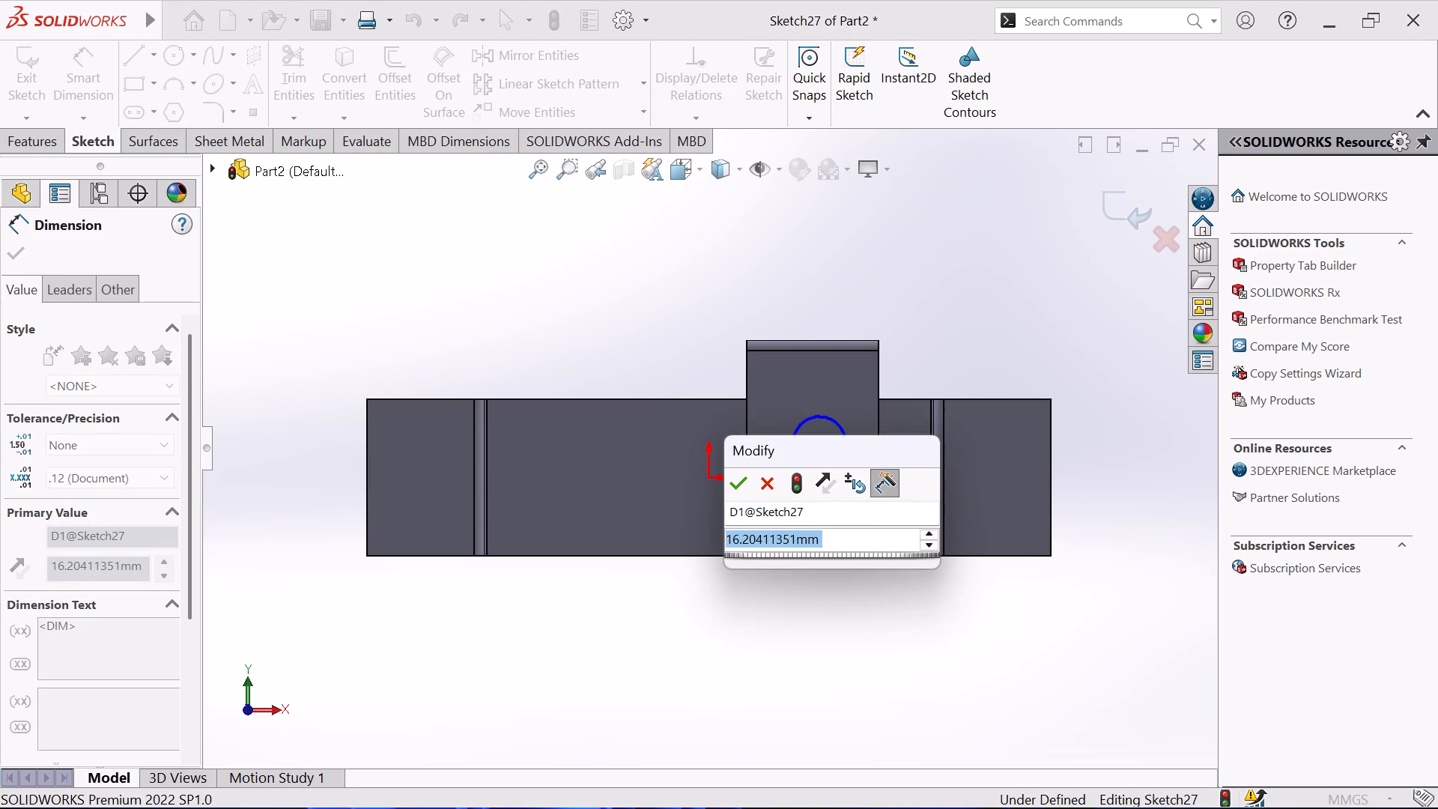
{"action": "type", "text": "18"}
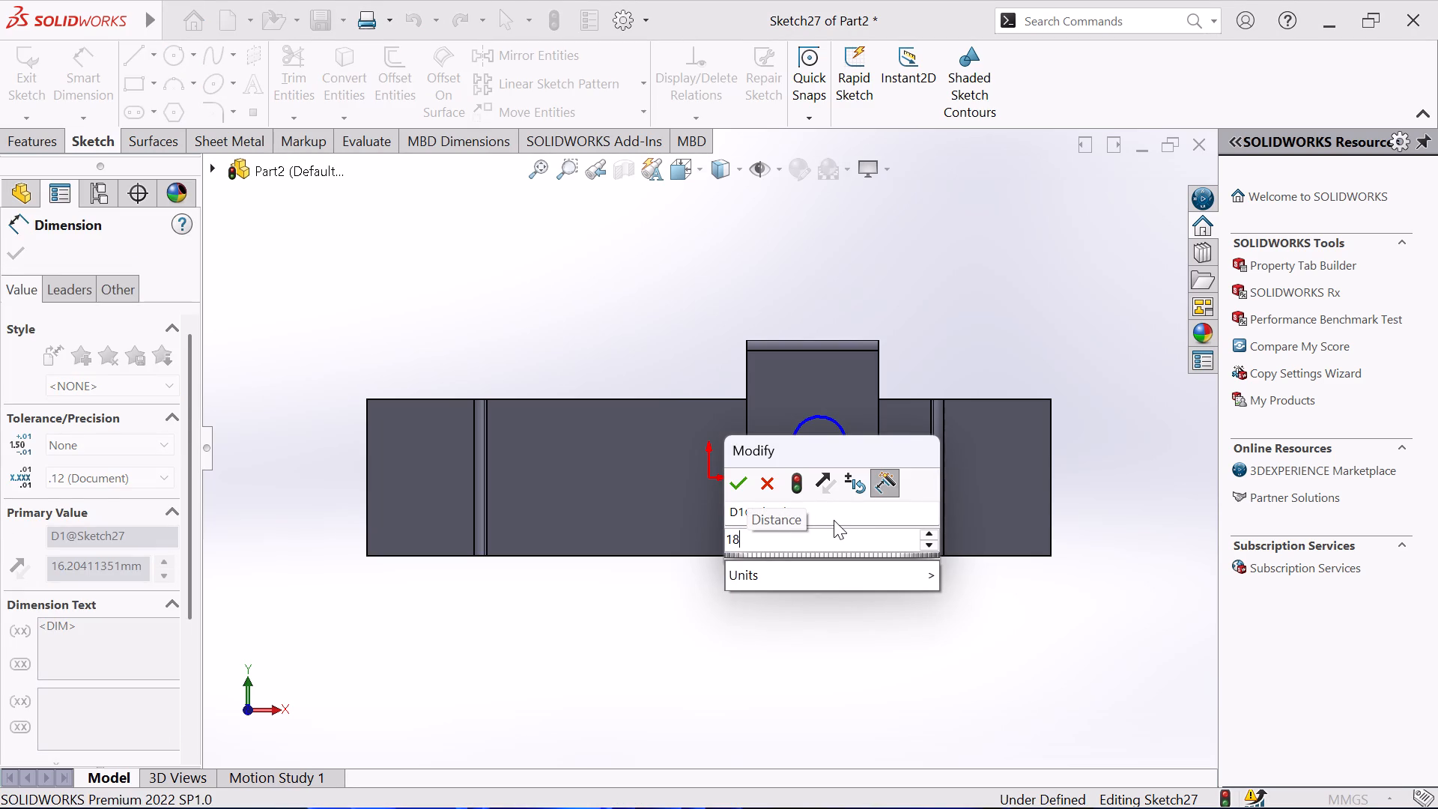
{"action": "key", "text": "Return"}
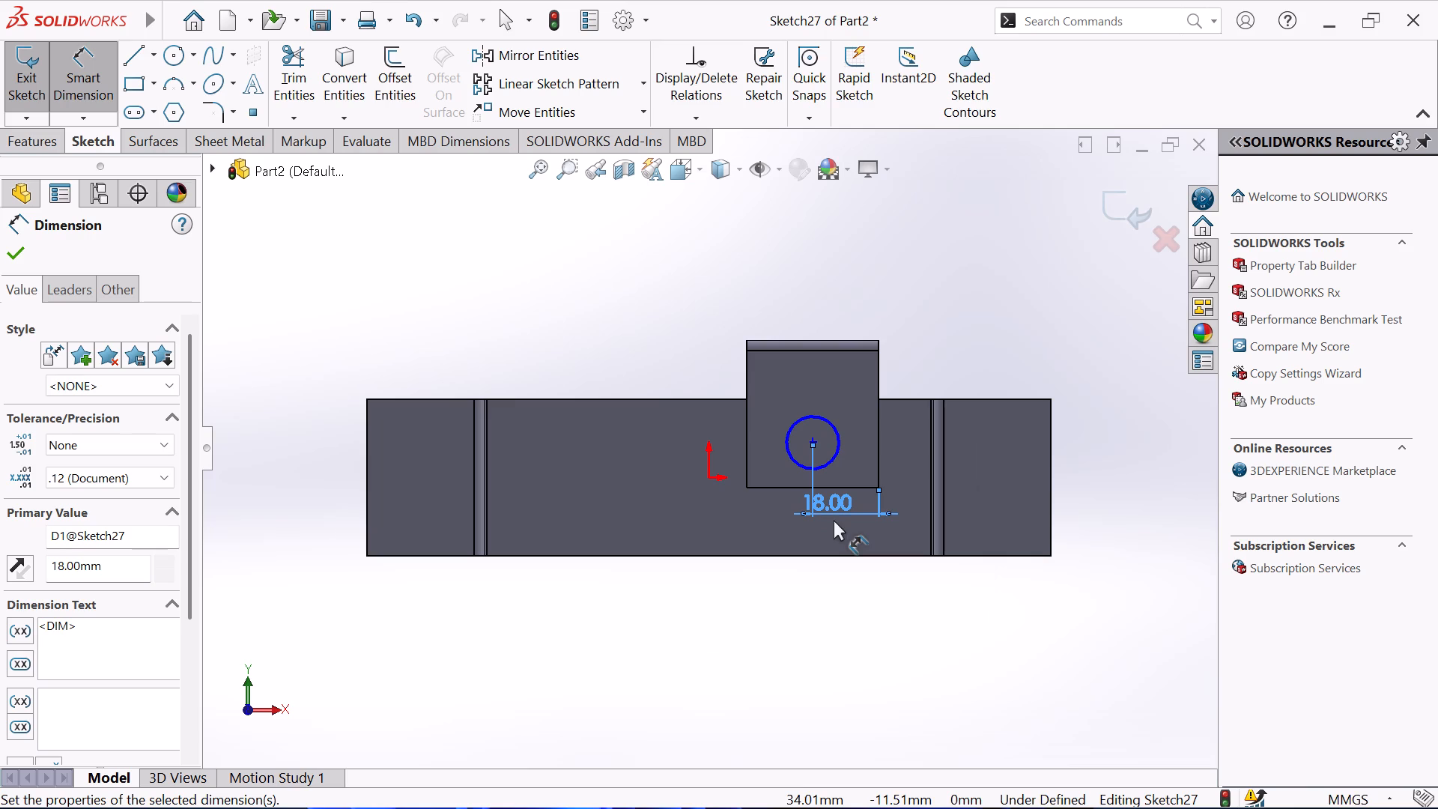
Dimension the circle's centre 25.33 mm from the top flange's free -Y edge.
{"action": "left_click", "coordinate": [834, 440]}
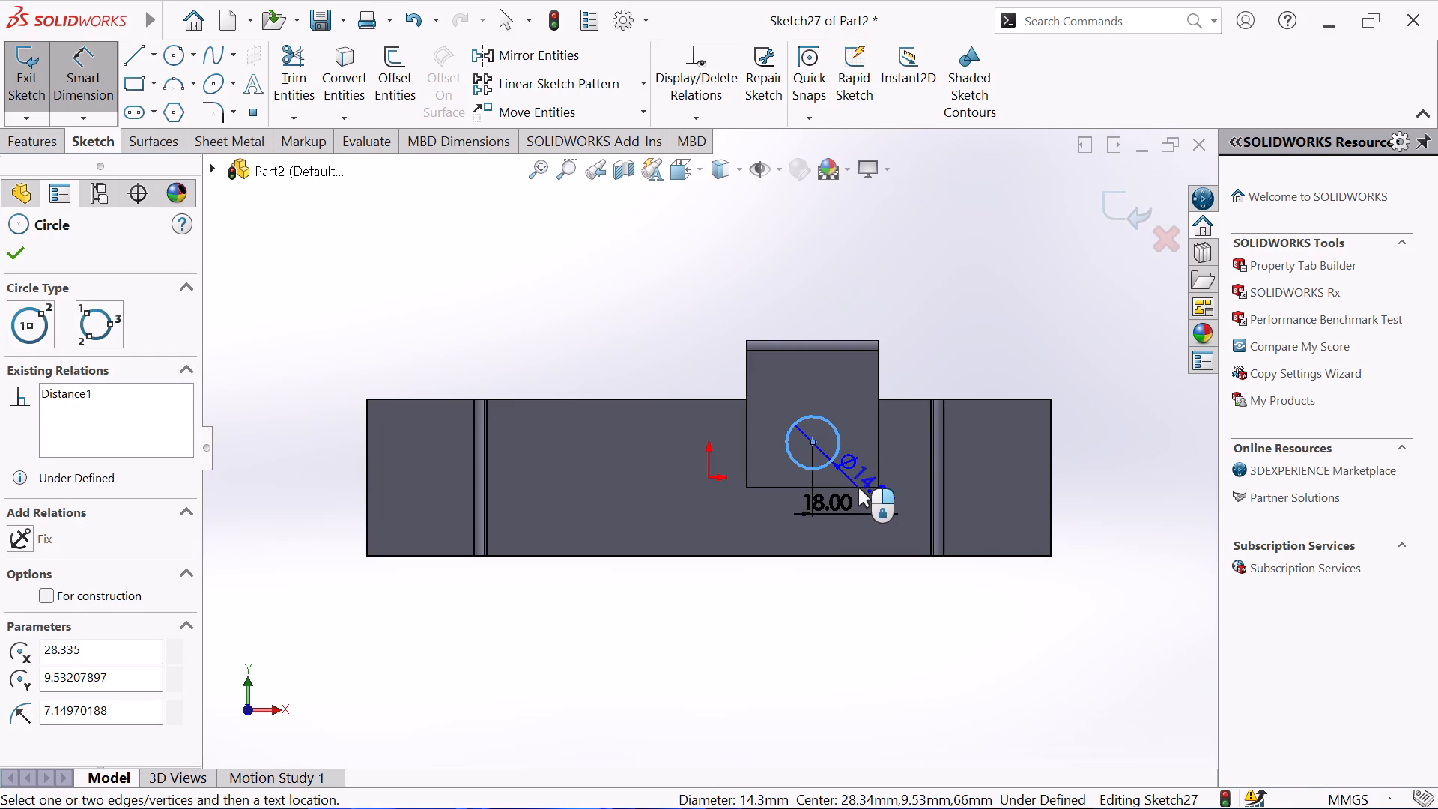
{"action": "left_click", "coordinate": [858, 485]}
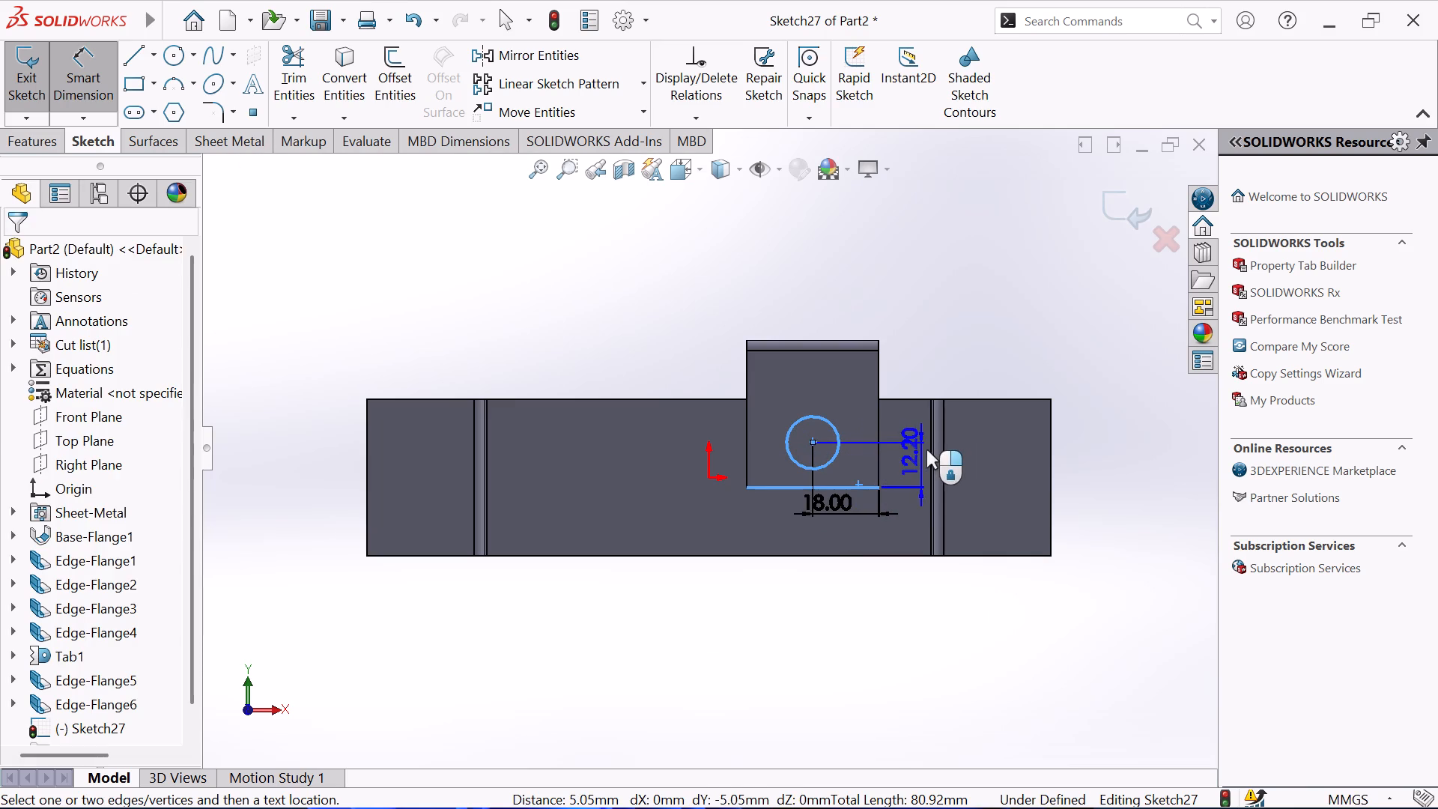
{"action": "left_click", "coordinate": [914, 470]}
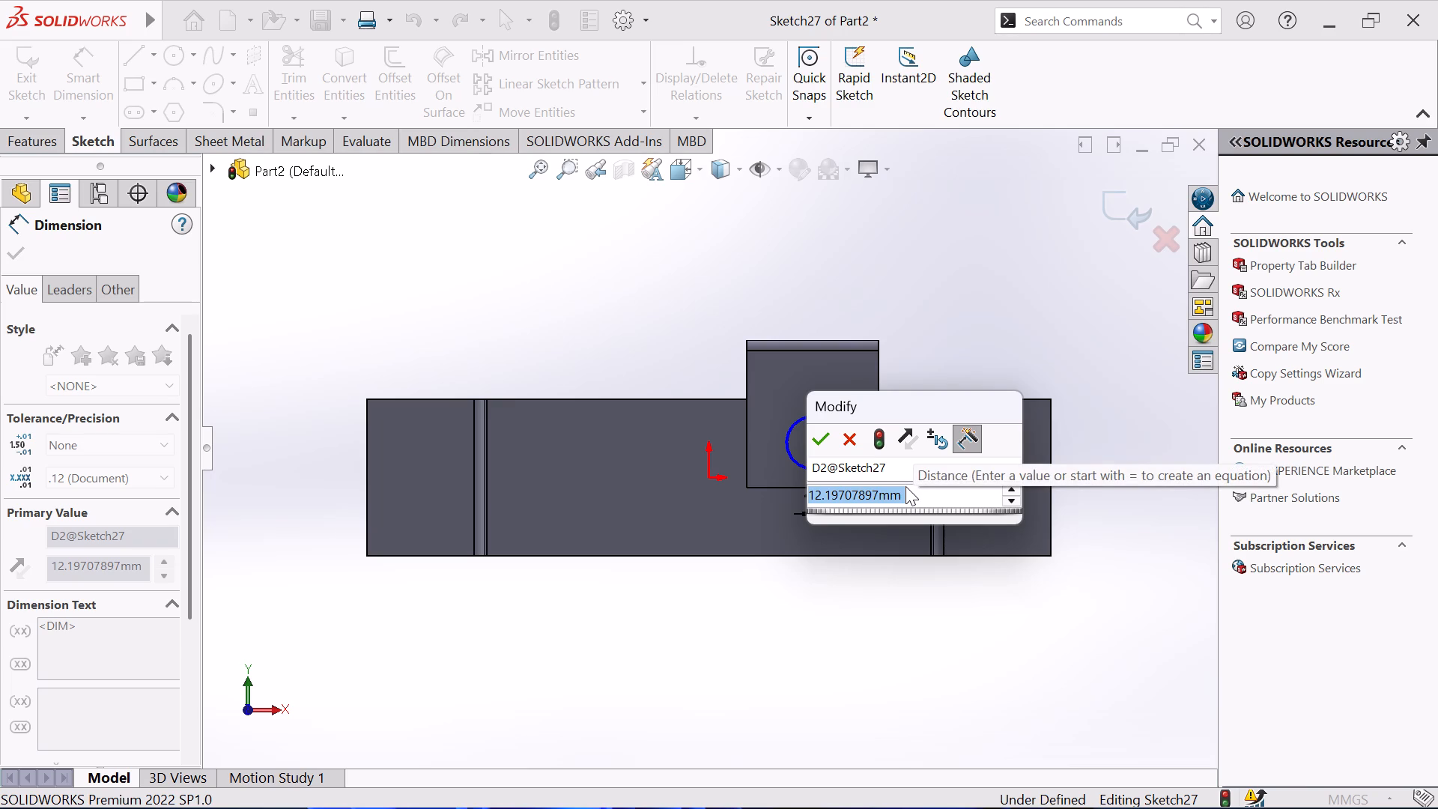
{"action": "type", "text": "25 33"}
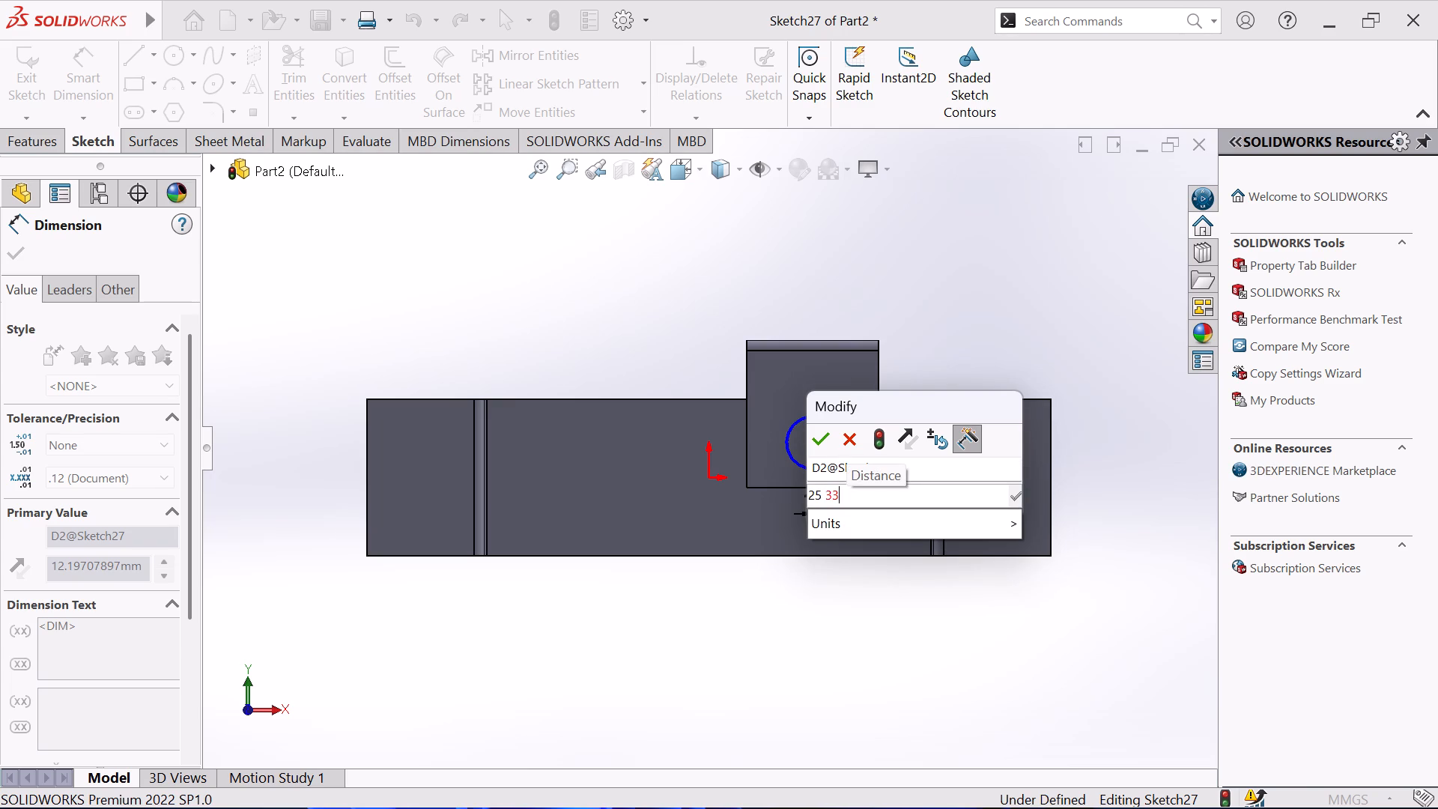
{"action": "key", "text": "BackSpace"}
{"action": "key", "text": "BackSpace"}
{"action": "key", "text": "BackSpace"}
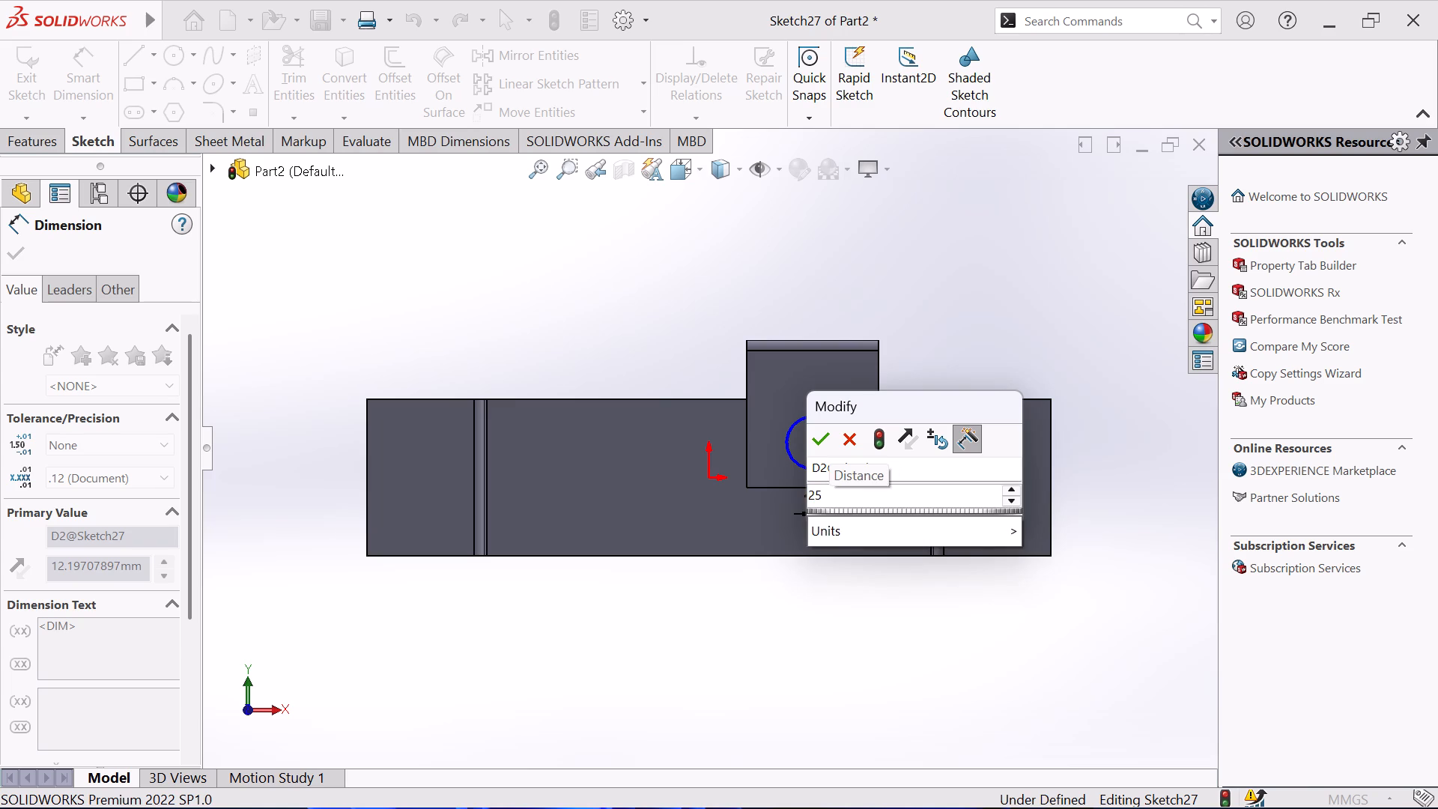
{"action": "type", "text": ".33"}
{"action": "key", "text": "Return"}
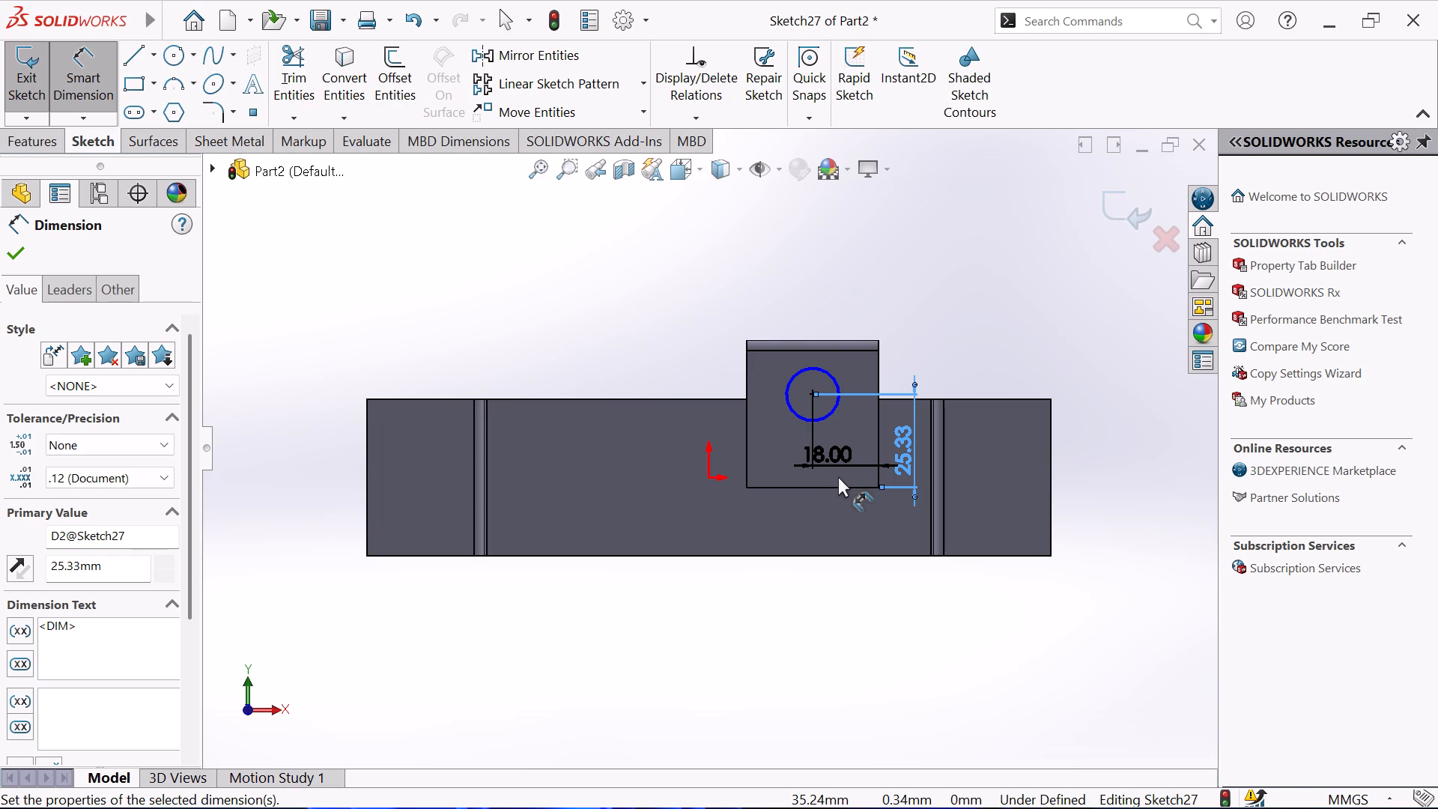
Dimension the circle's diameter as 8.5 mm and leave the Smart Dimension tool.
{"action": "left_click", "coordinate": [783, 400]}
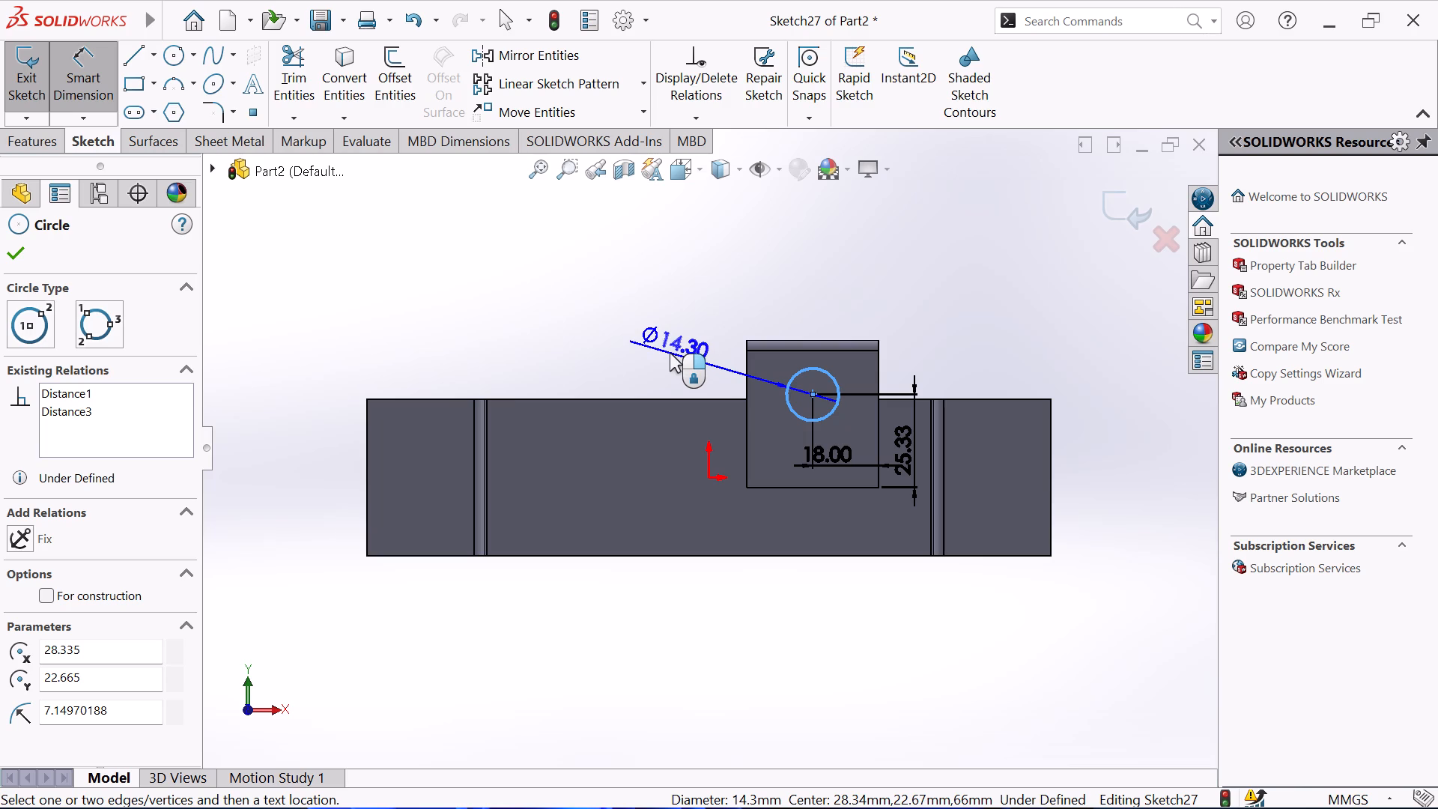
{"action": "left_click", "coordinate": [670, 353]}
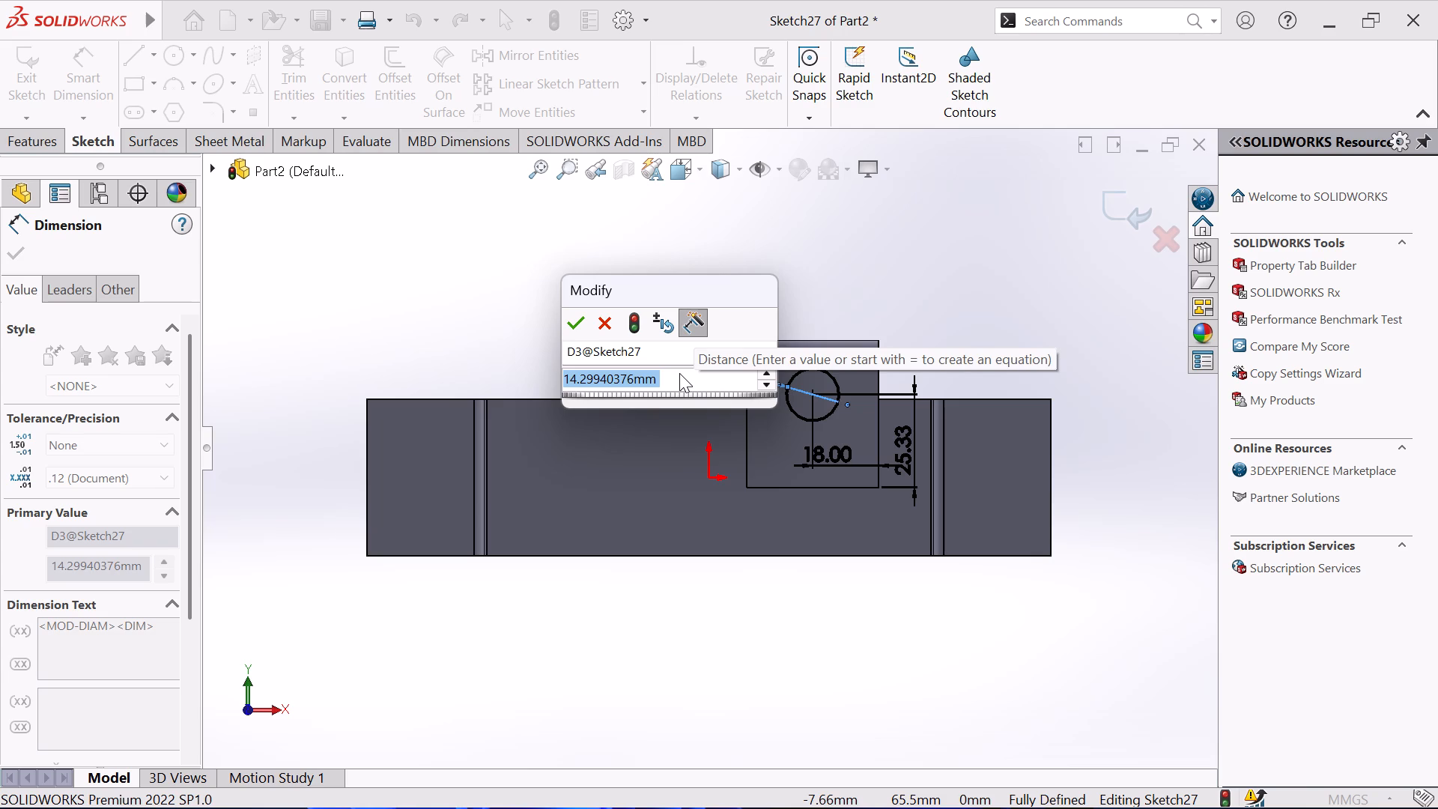
{"action": "key", "text": "8"}
{"action": "key", "text": "period"}
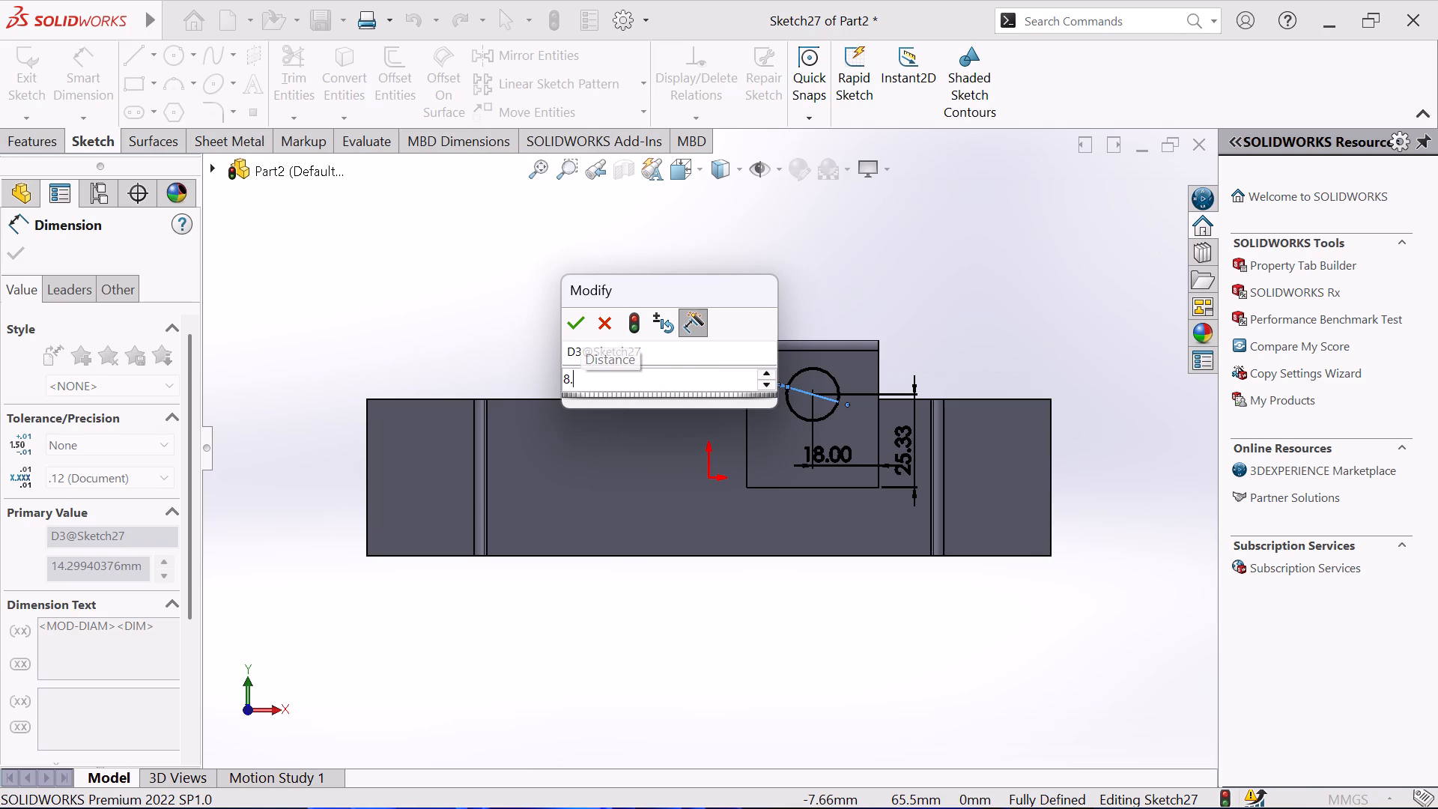
{"action": "key", "text": "5"}
{"action": "key", "text": "Return"}
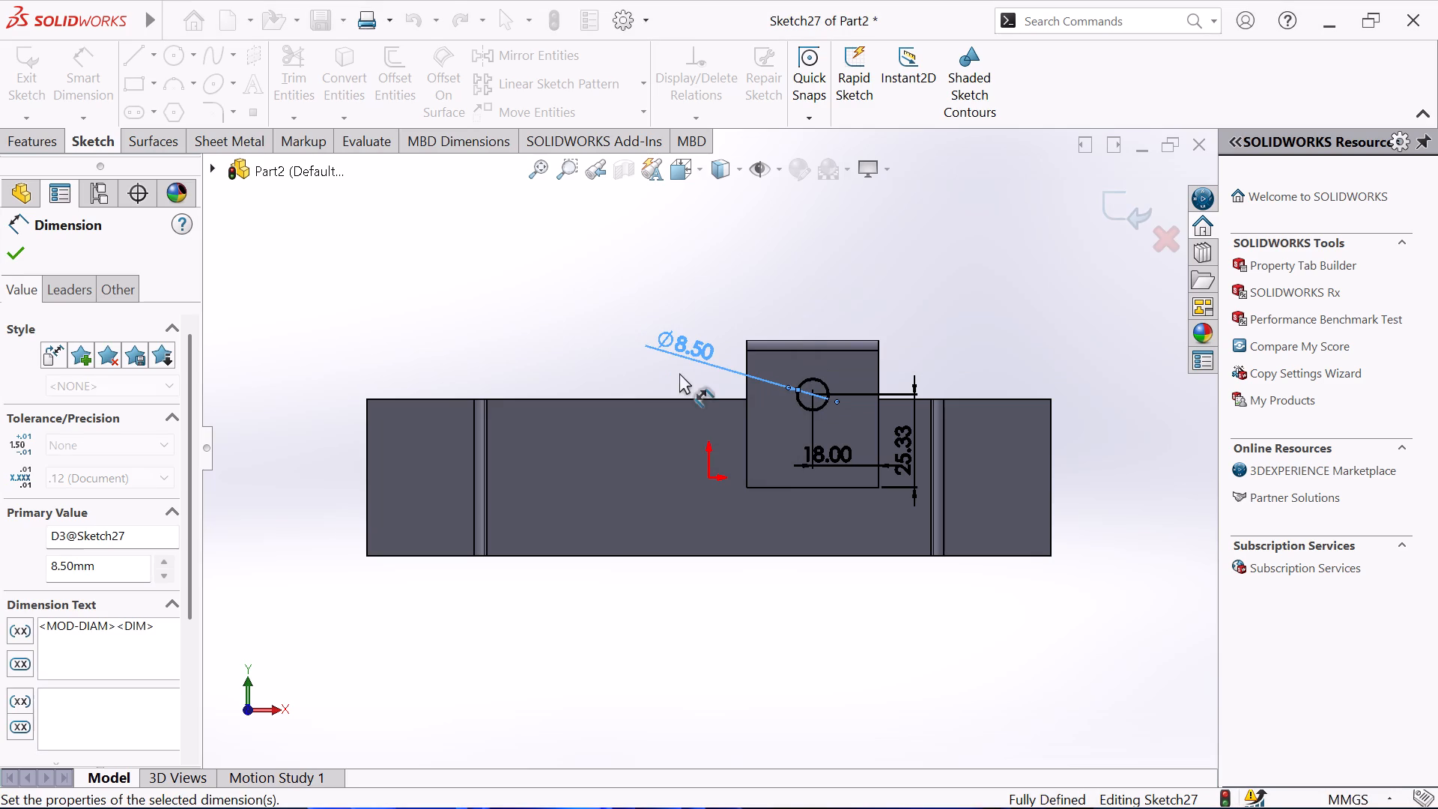
{"action": "right_click", "coordinate": [886, 270]}
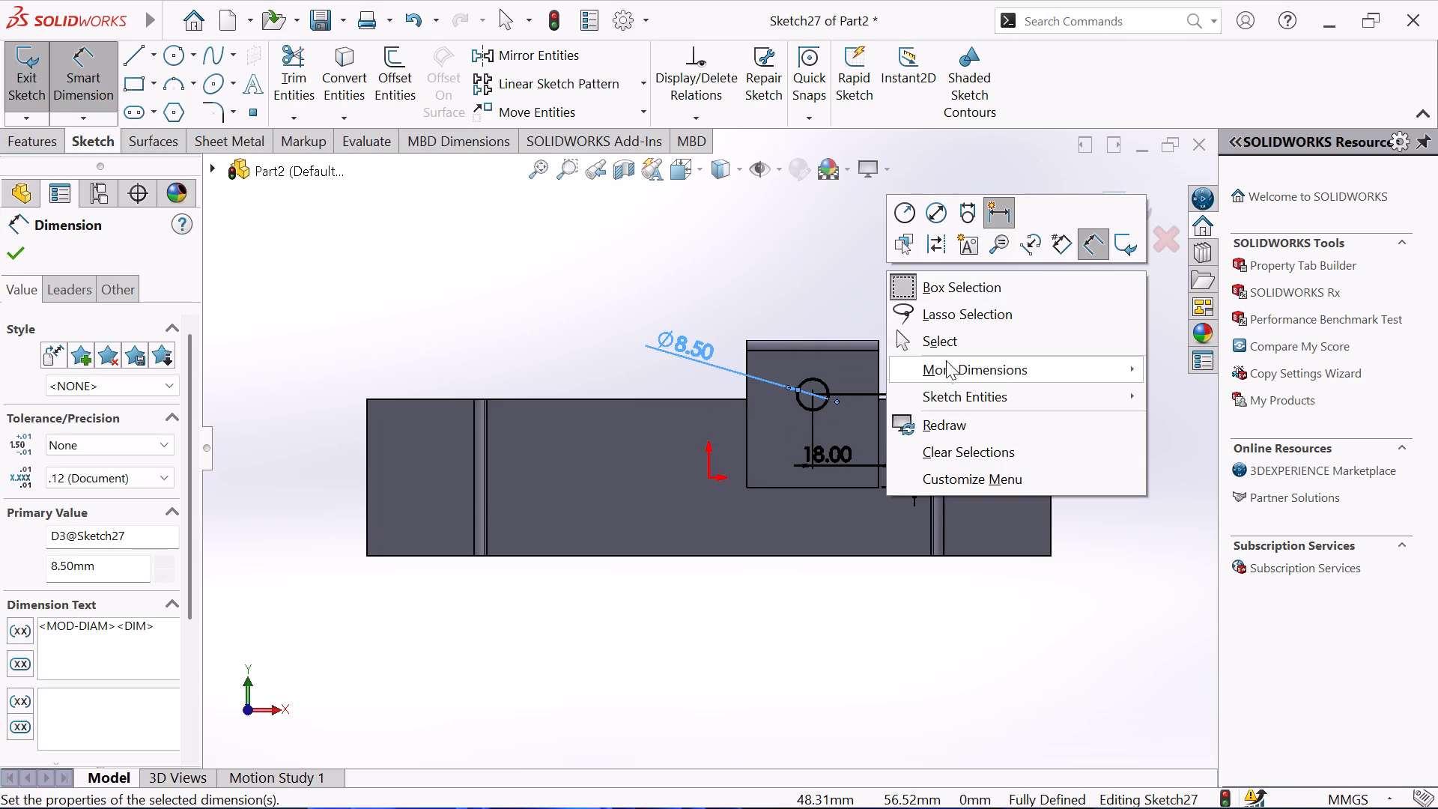
{"action": "left_click", "coordinate": [949, 346]}
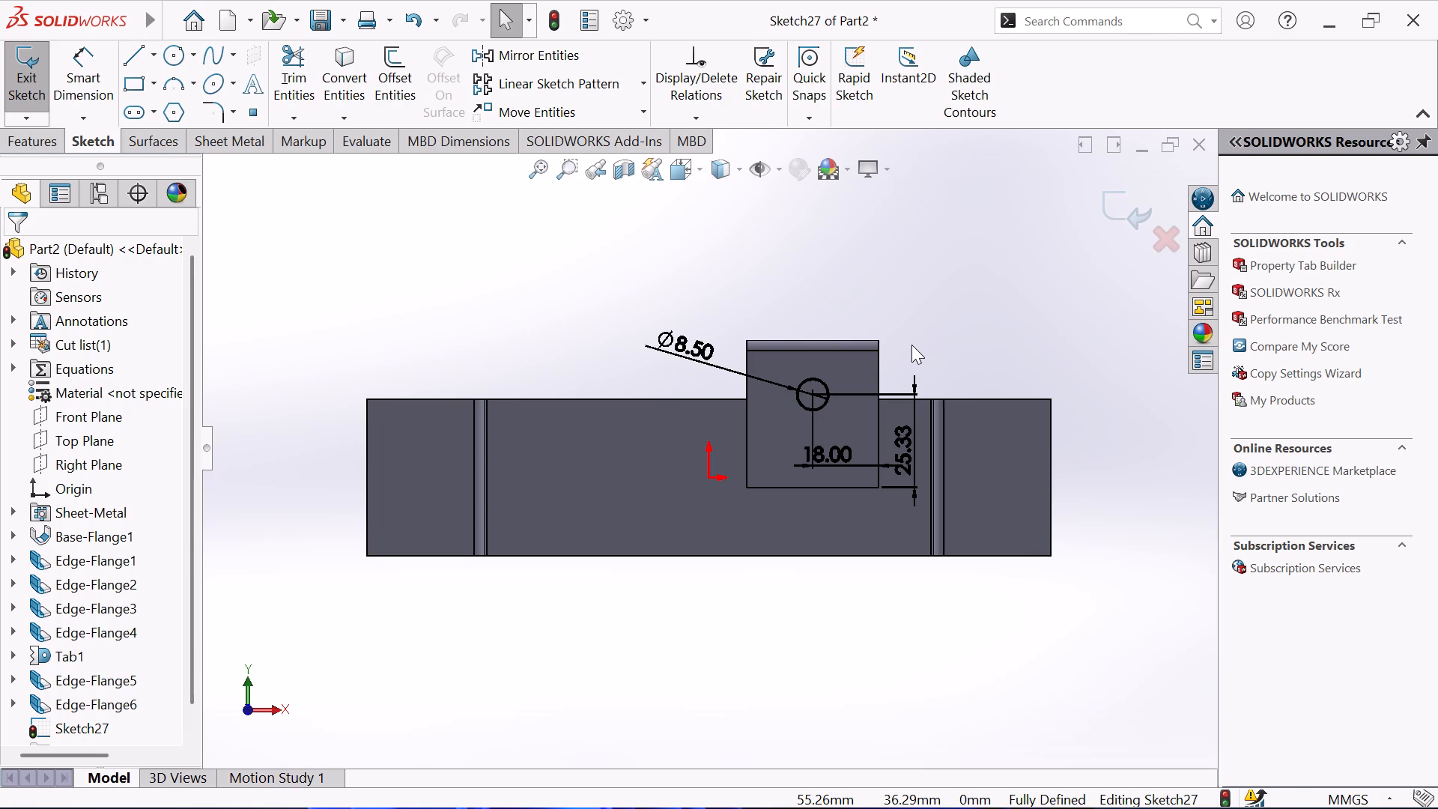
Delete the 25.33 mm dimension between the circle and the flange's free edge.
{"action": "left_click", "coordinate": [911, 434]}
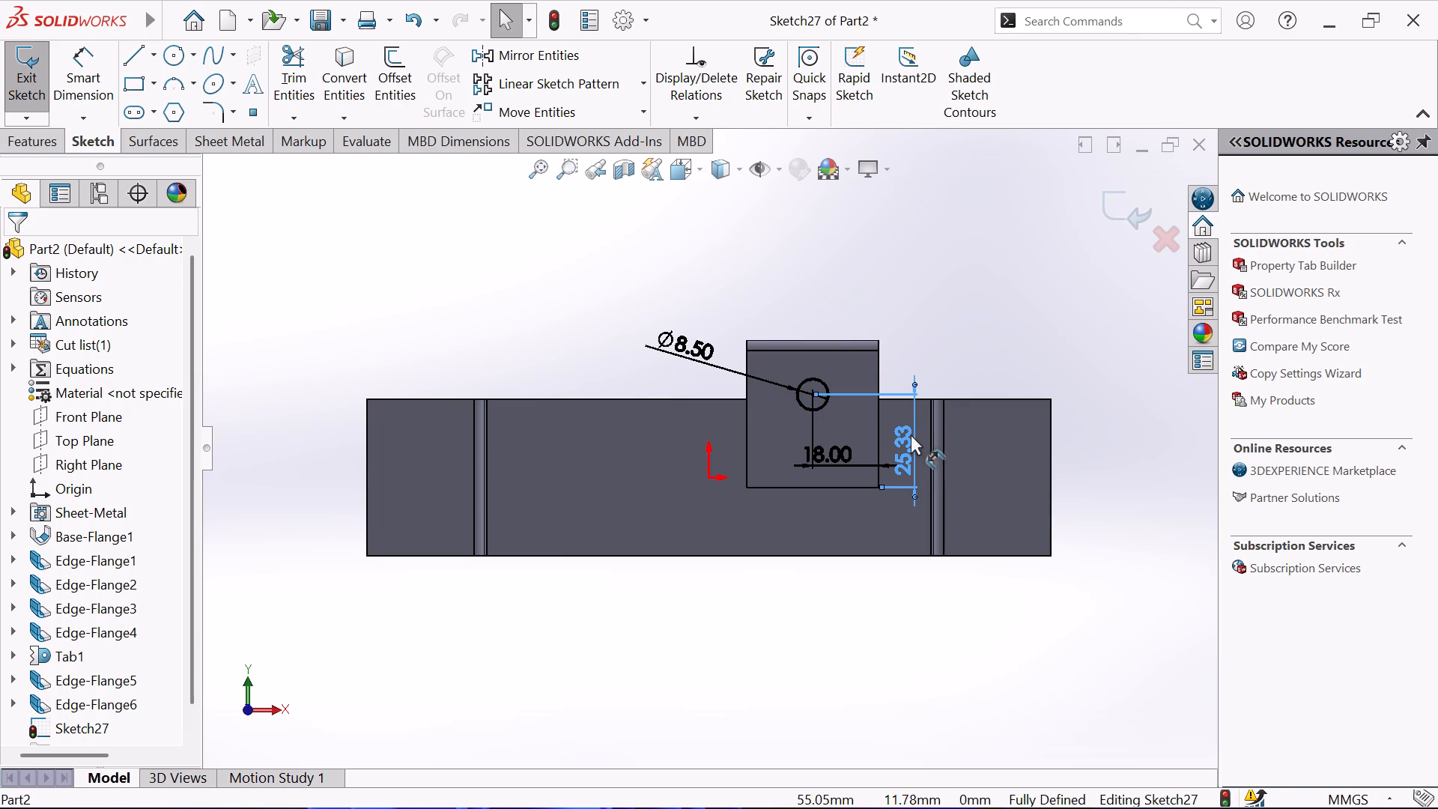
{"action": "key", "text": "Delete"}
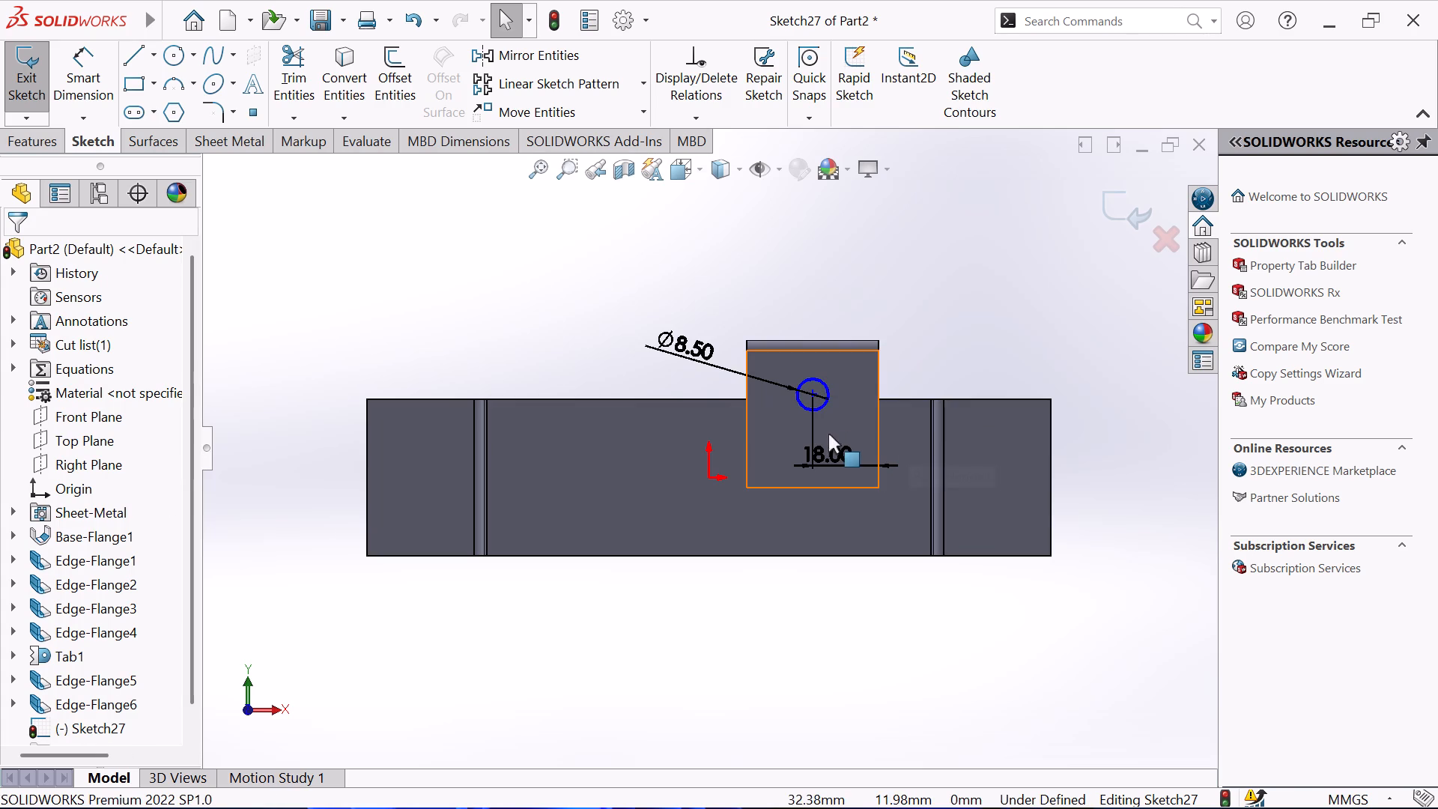
Dimension the circle's centre 25.33 mm from the top flange's bend-side edge and leave the Smart Dimension tool.
{"action": "left_click", "coordinate": [825, 388]}
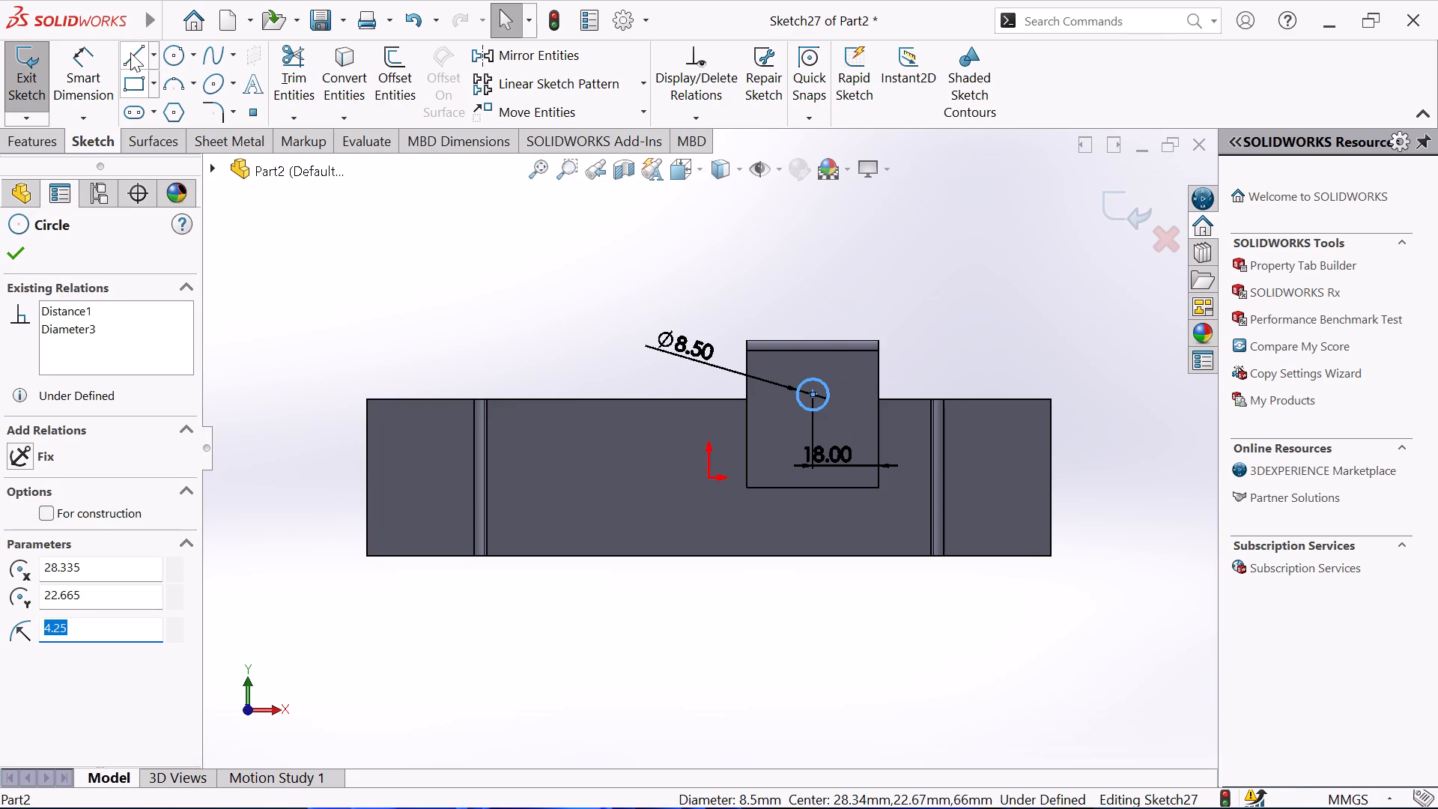
{"action": "left_click", "coordinate": [94, 67]}
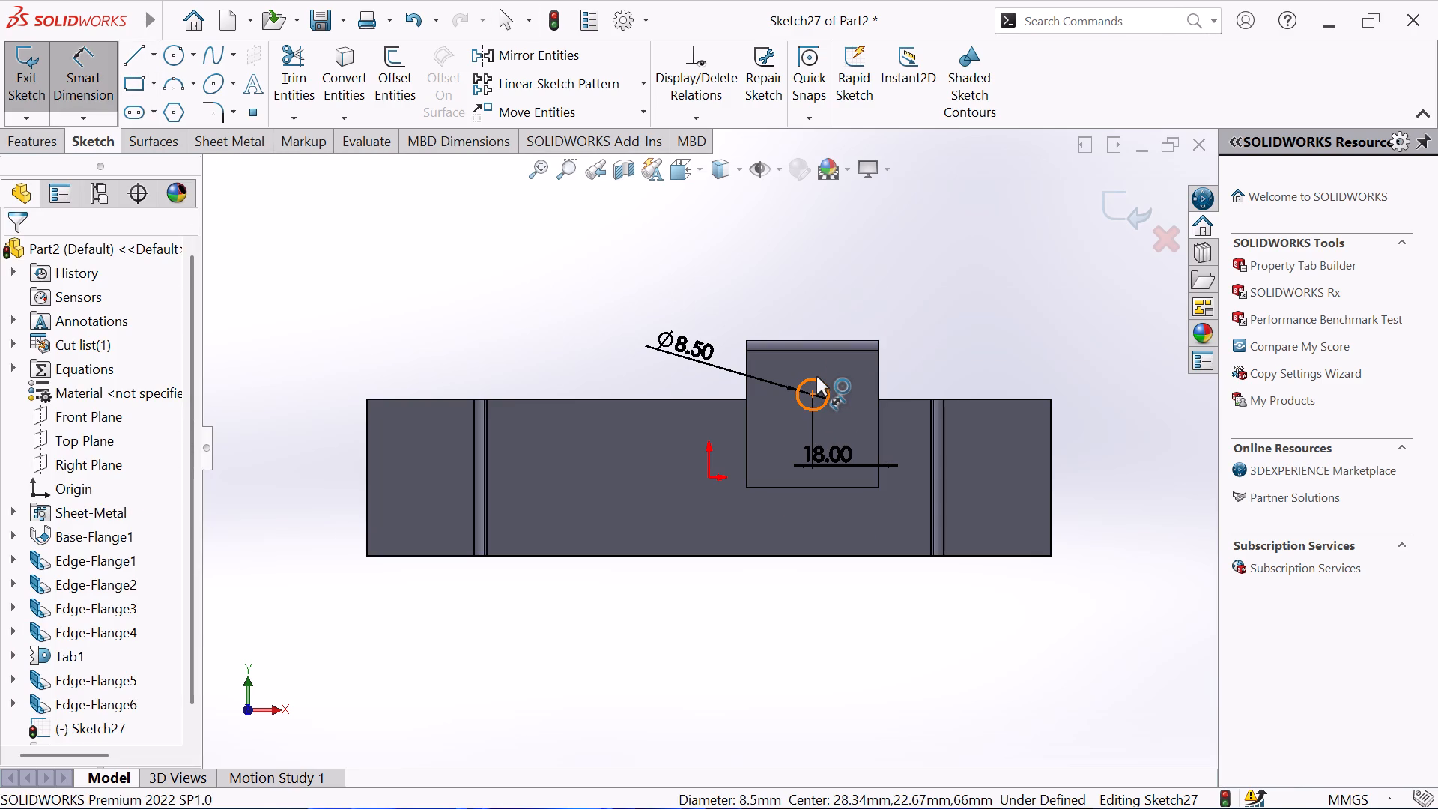
{"action": "left_click", "coordinate": [816, 376]}
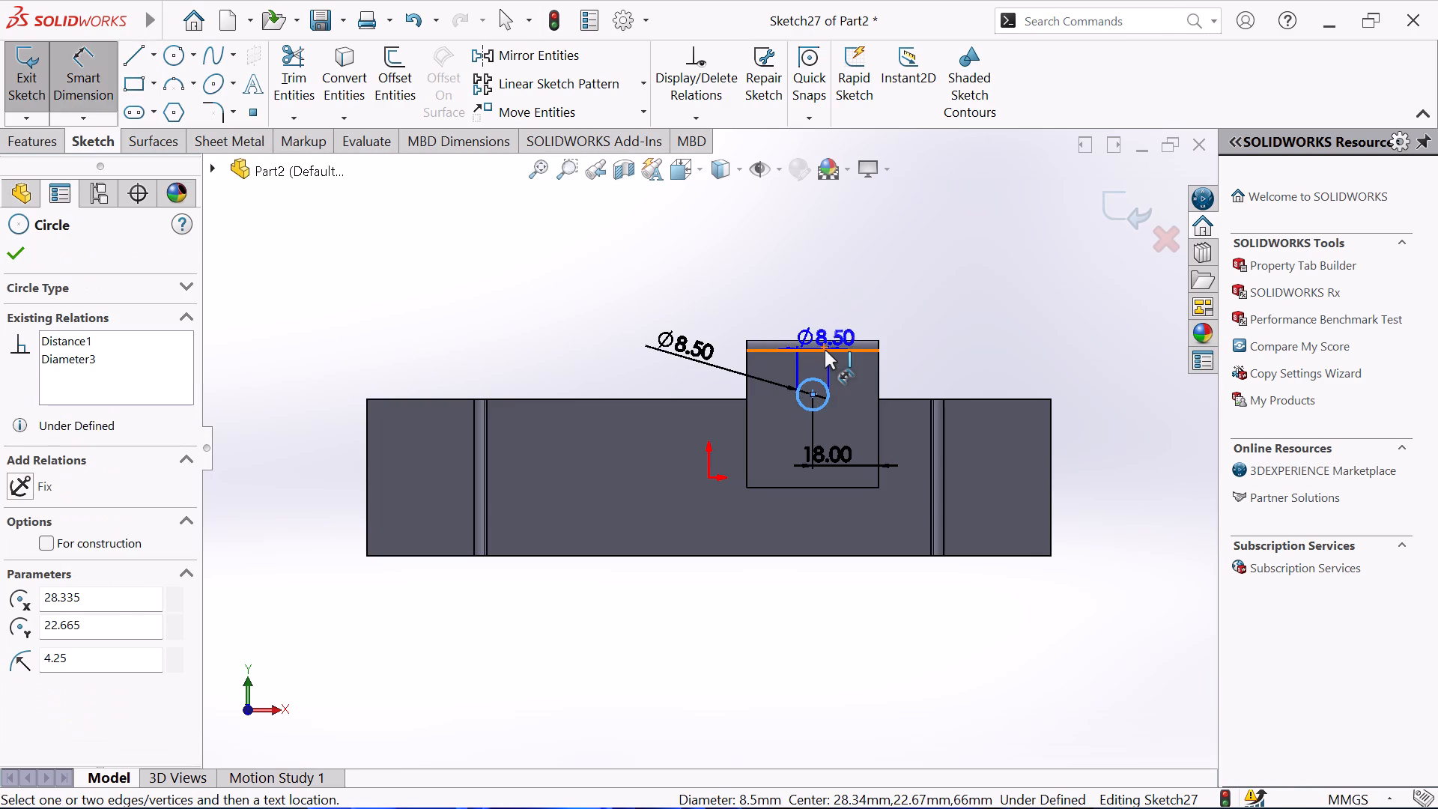
{"action": "left_click", "coordinate": [825, 350]}
{"action": "left_click", "coordinate": [927, 357]}
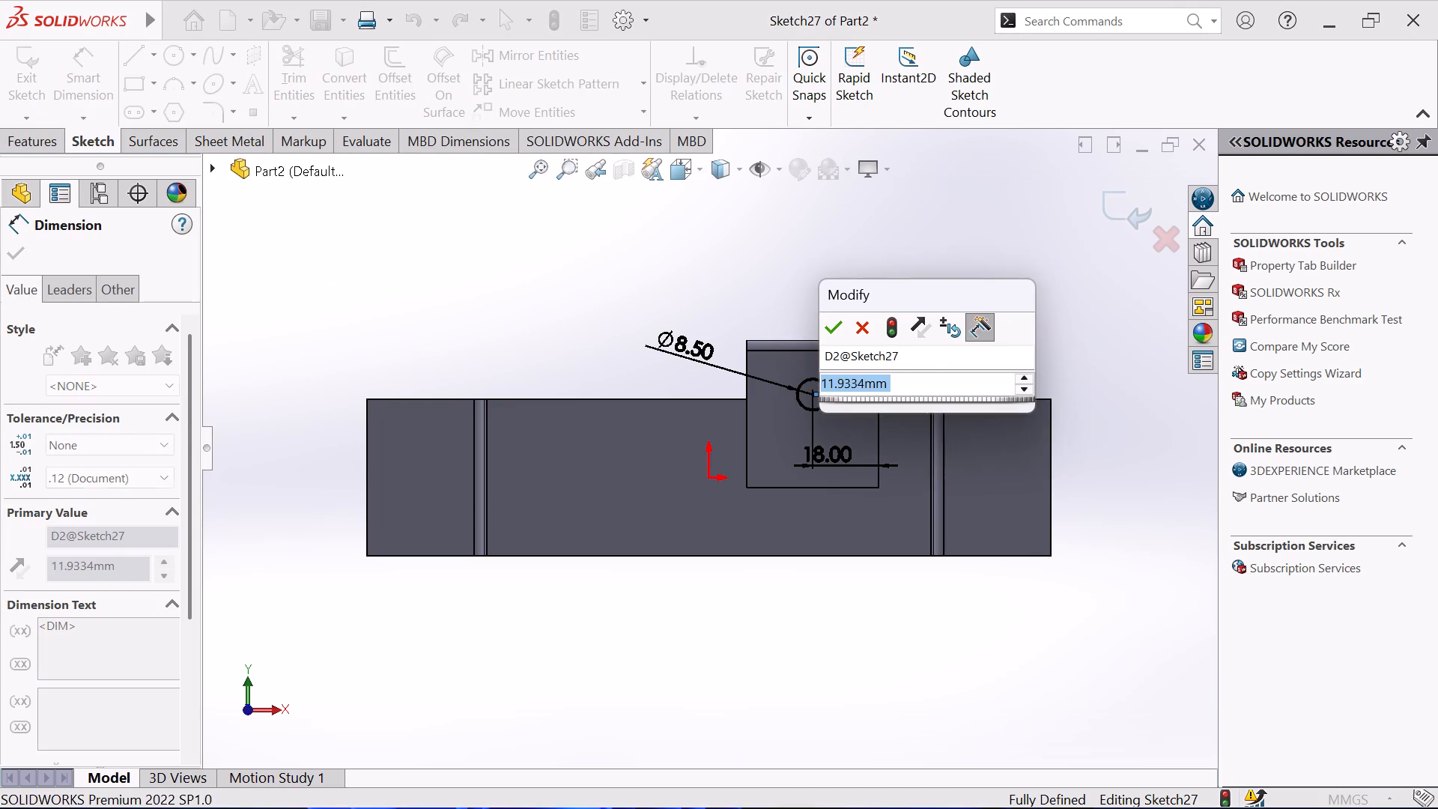
{"action": "type", "text": "23"}
{"action": "key", "text": "period"}
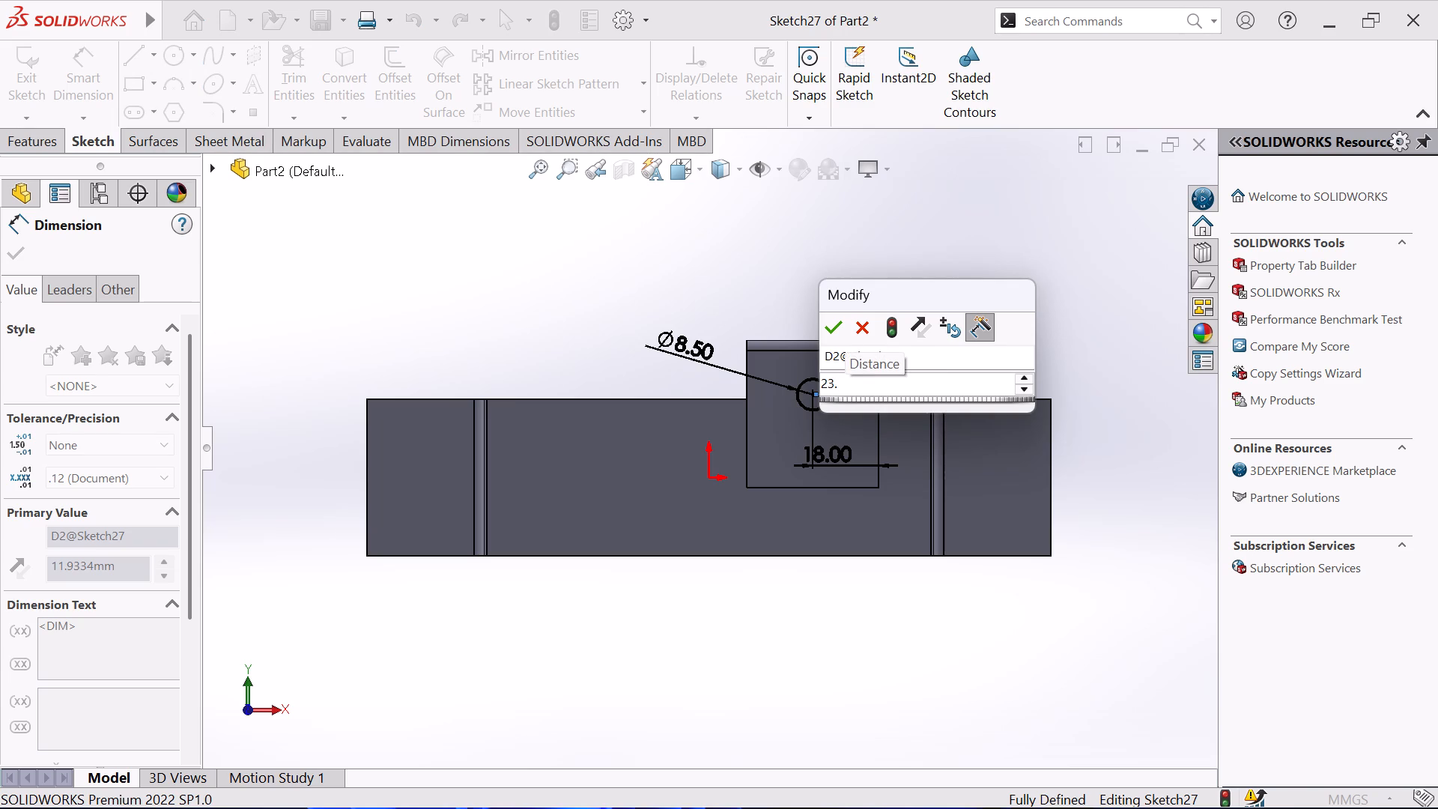
{"action": "key", "text": "BackSpace"}
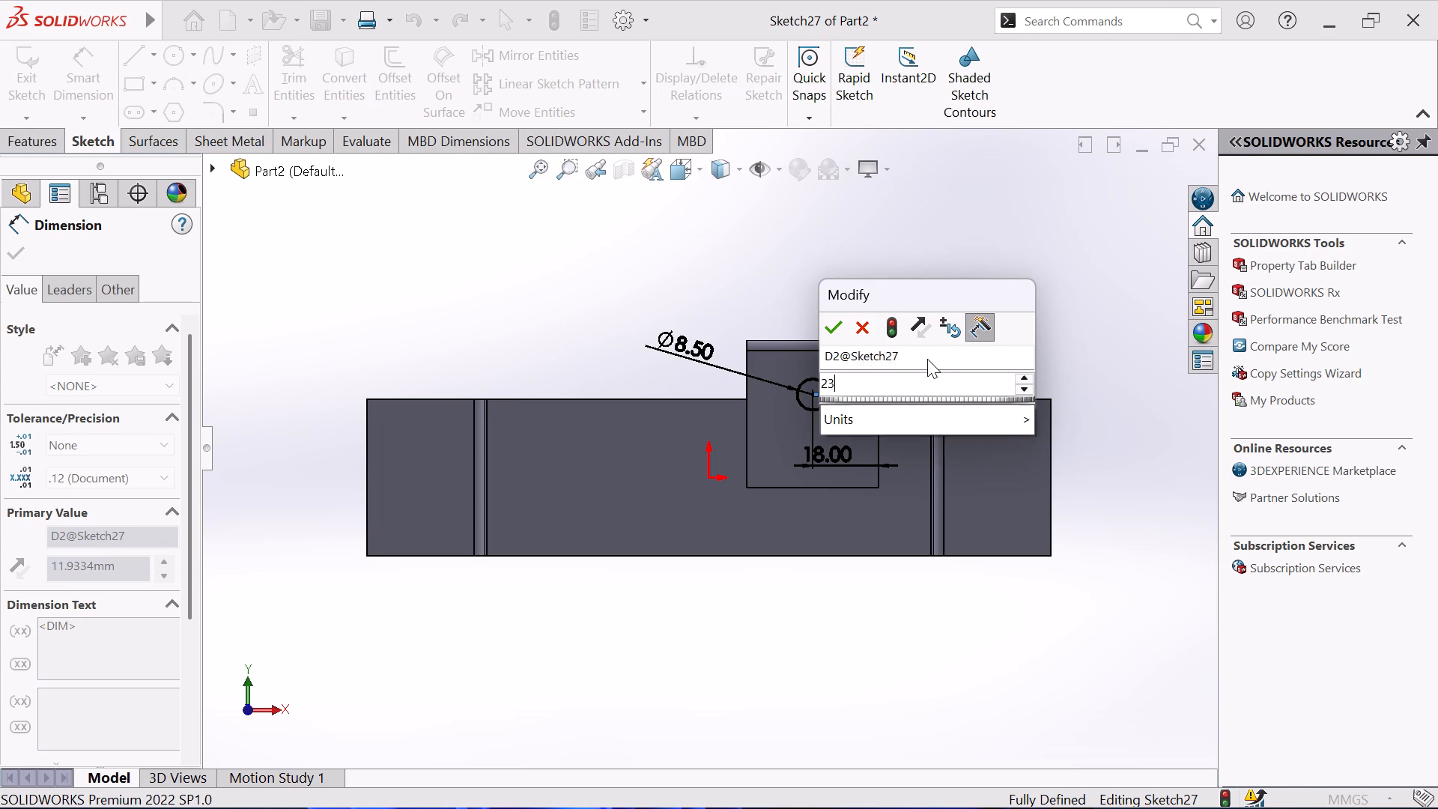
{"action": "key", "text": "BackSpace"}
{"action": "key", "text": "5"}
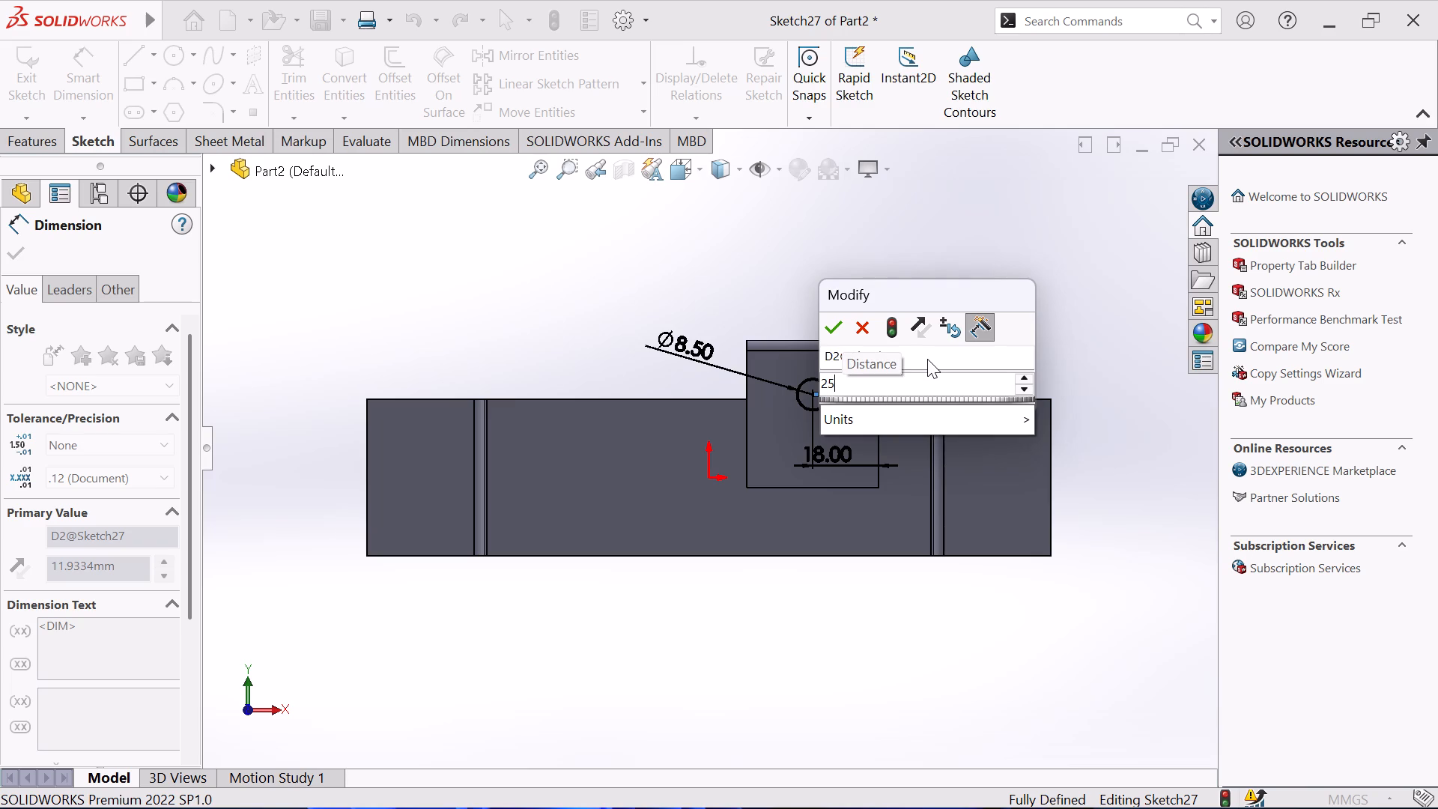
{"action": "key", "text": "period"}
{"action": "type", "text": "33"}
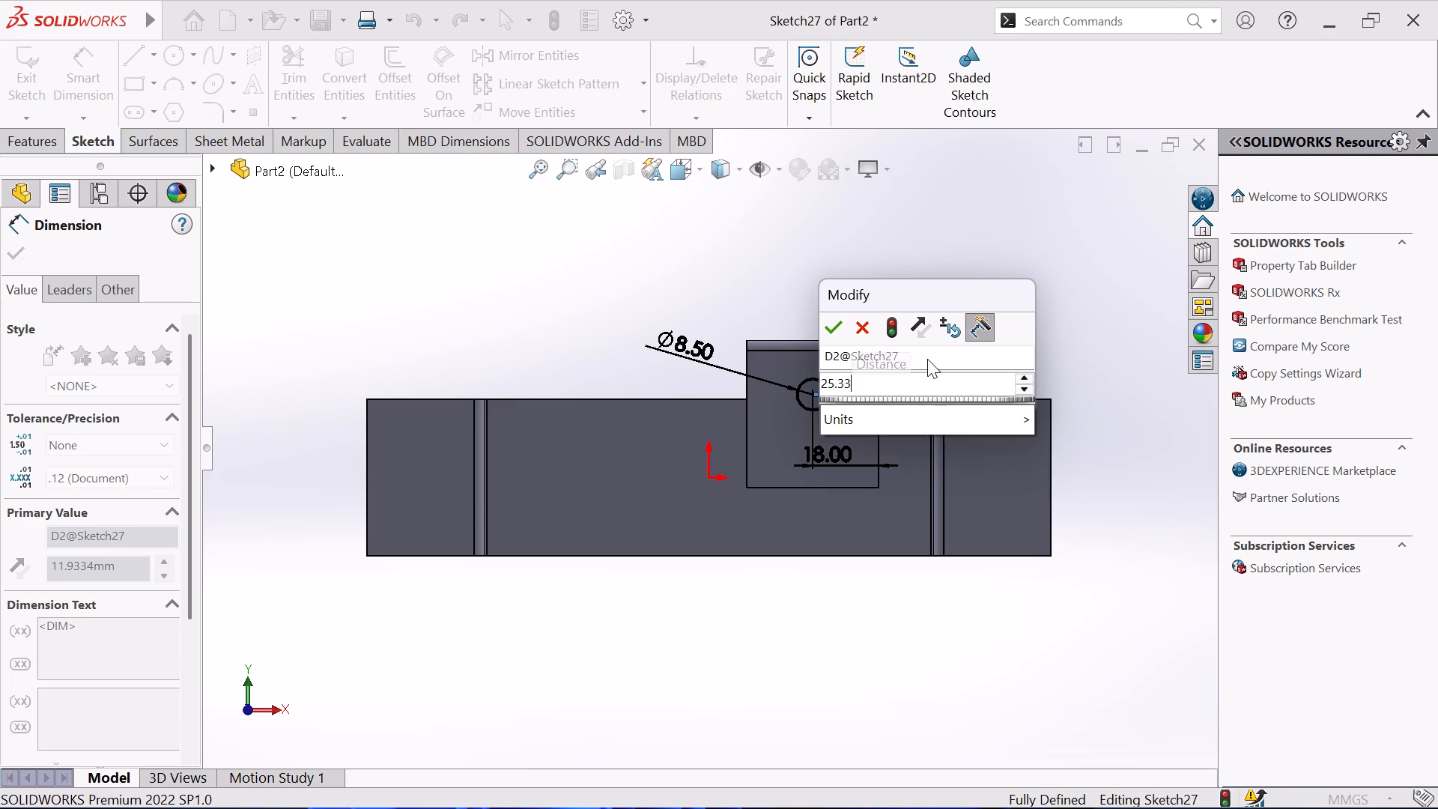
{"action": "key", "text": "Return"}
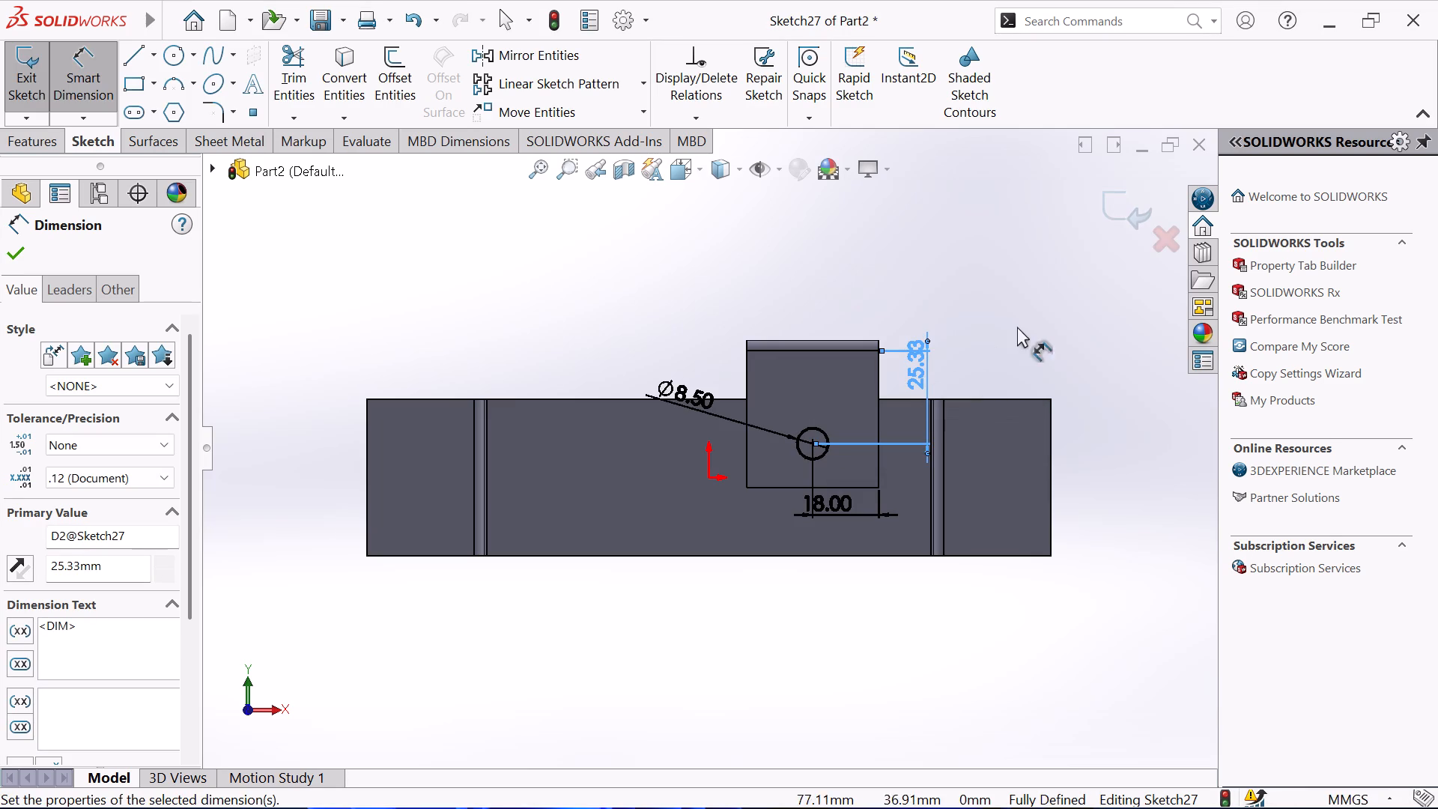
{"action": "right_click", "coordinate": [1035, 314]}
{"action": "left_click", "coordinate": [1102, 385]}
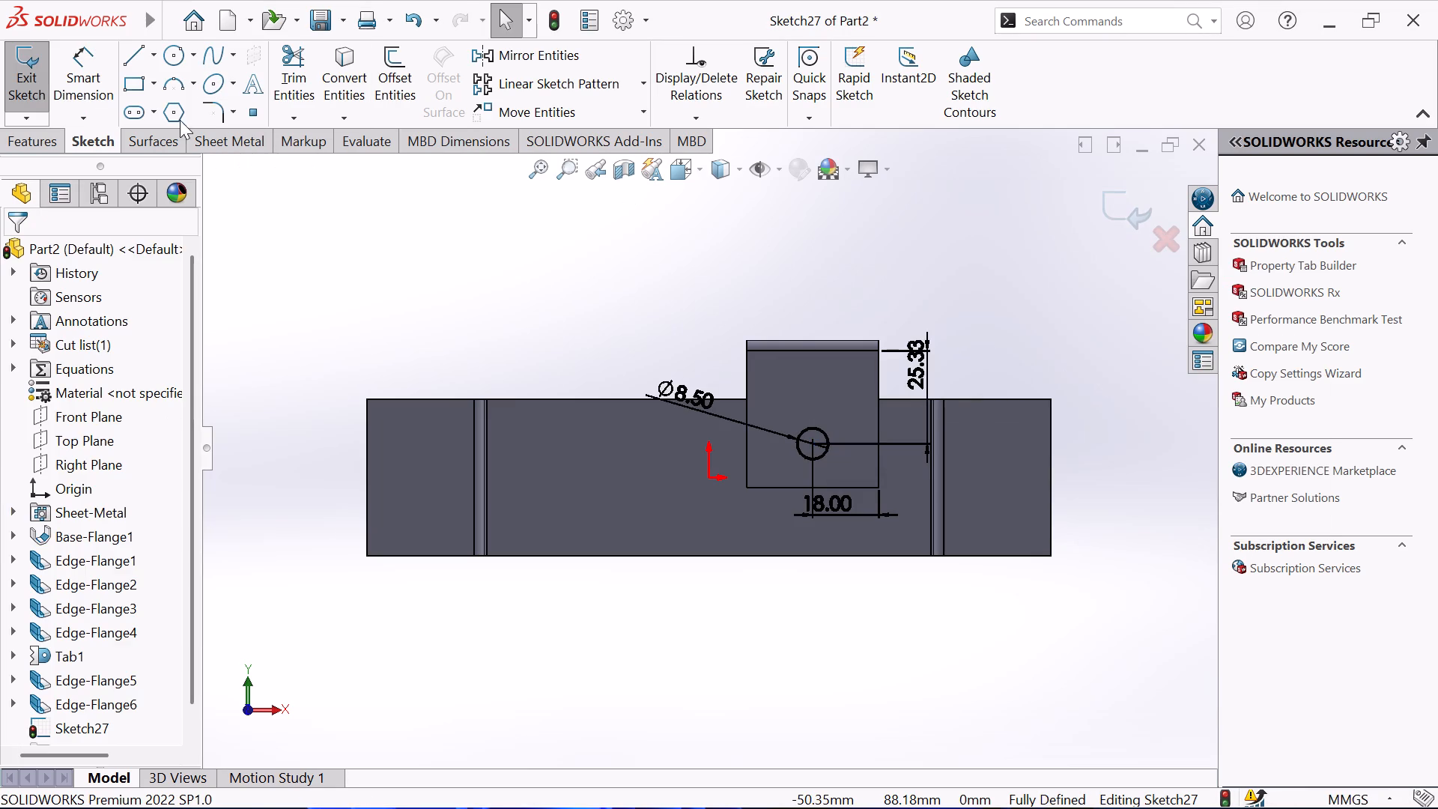
Cut the 8.5 mm circle through the top flange with a 10 mm blind Extruded Cut.
{"action": "left_click", "coordinate": [32, 145]}
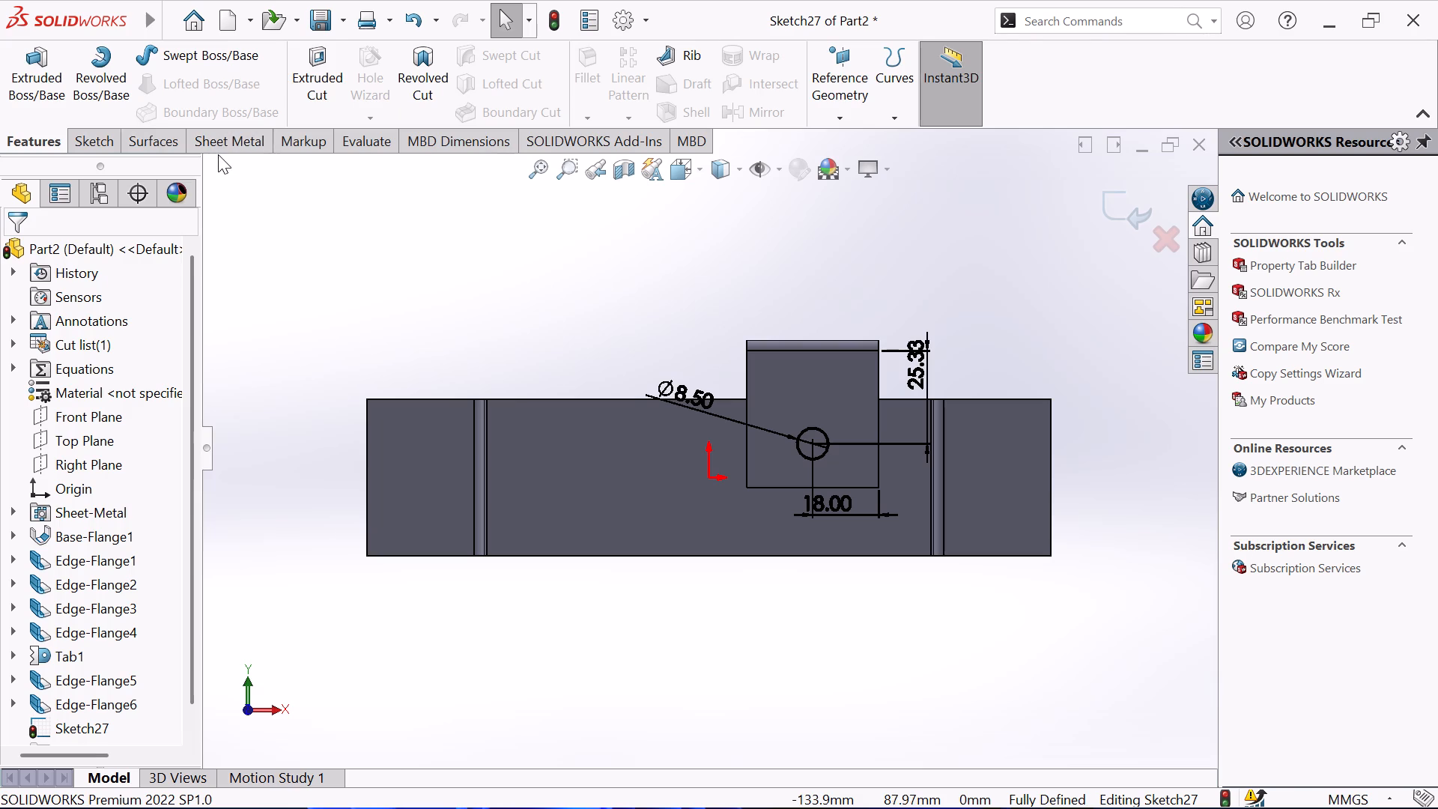
{"action": "left_click", "coordinate": [221, 149]}
{"action": "left_click", "coordinate": [727, 52]}
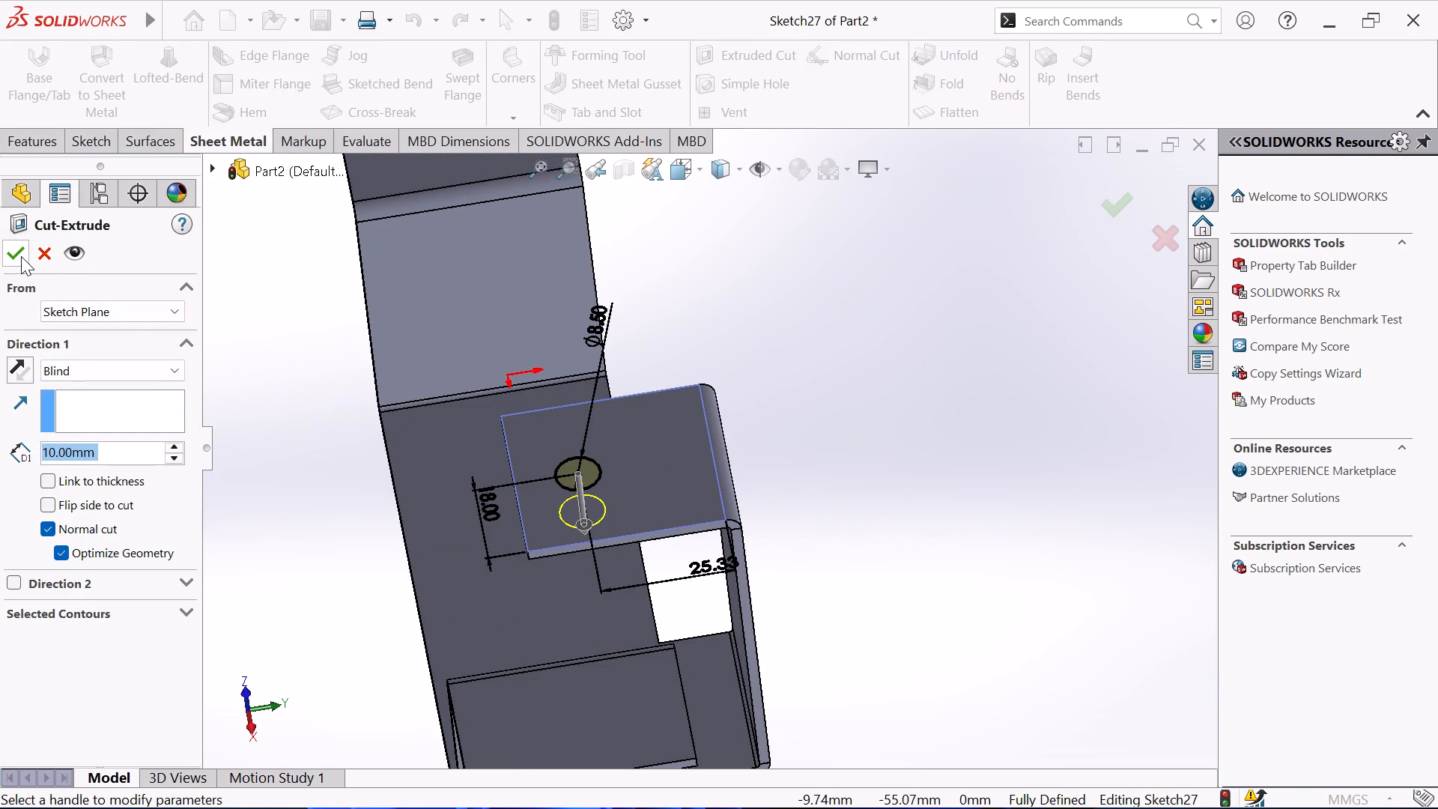
{"action": "left_click", "coordinate": [21, 255]}
{"action": "left_click", "coordinate": [721, 327]}
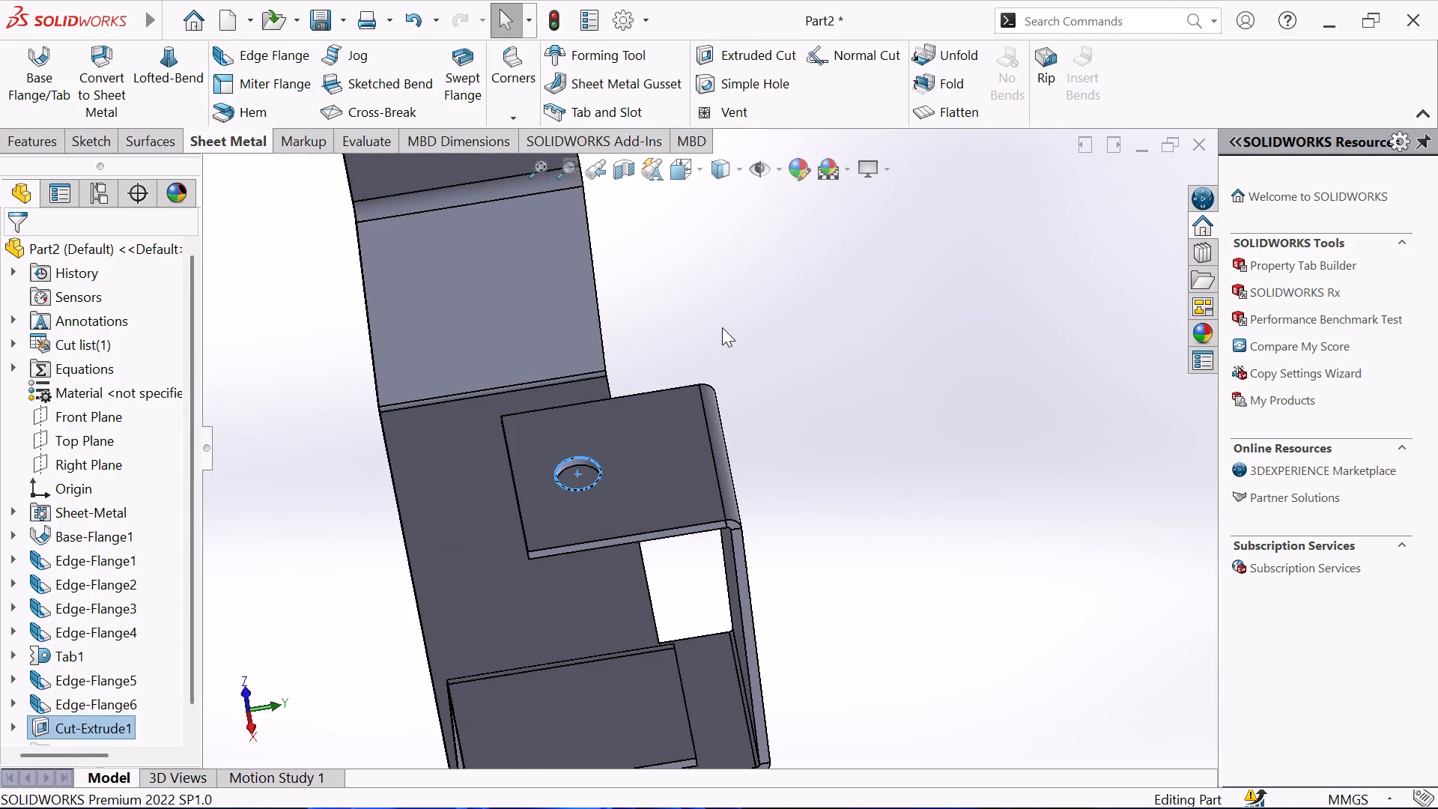
Start a sketch on the base flange's face beneath the top flange and convert the top flange's hole edge into it.
{"action": "middle_click_drag", "start_coordinate": [723, 327], "coordinate": [721, 284]}
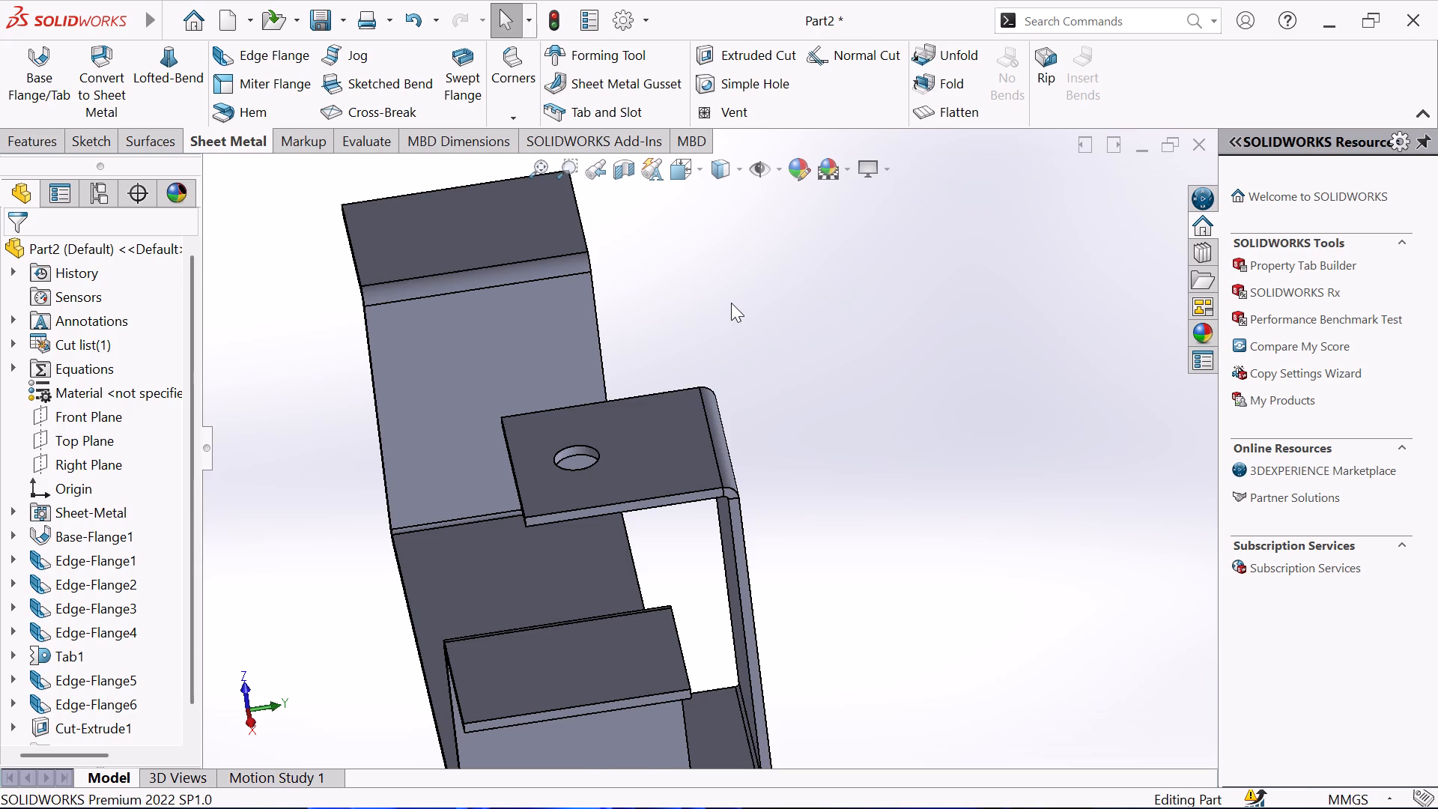
{"action": "scroll", "coordinate": [780, 402], "scroll_direction": "up", "scroll_amount": 2}
{"action": "middle_click_drag", "start_coordinate": [781, 398], "coordinate": [804, 554]}
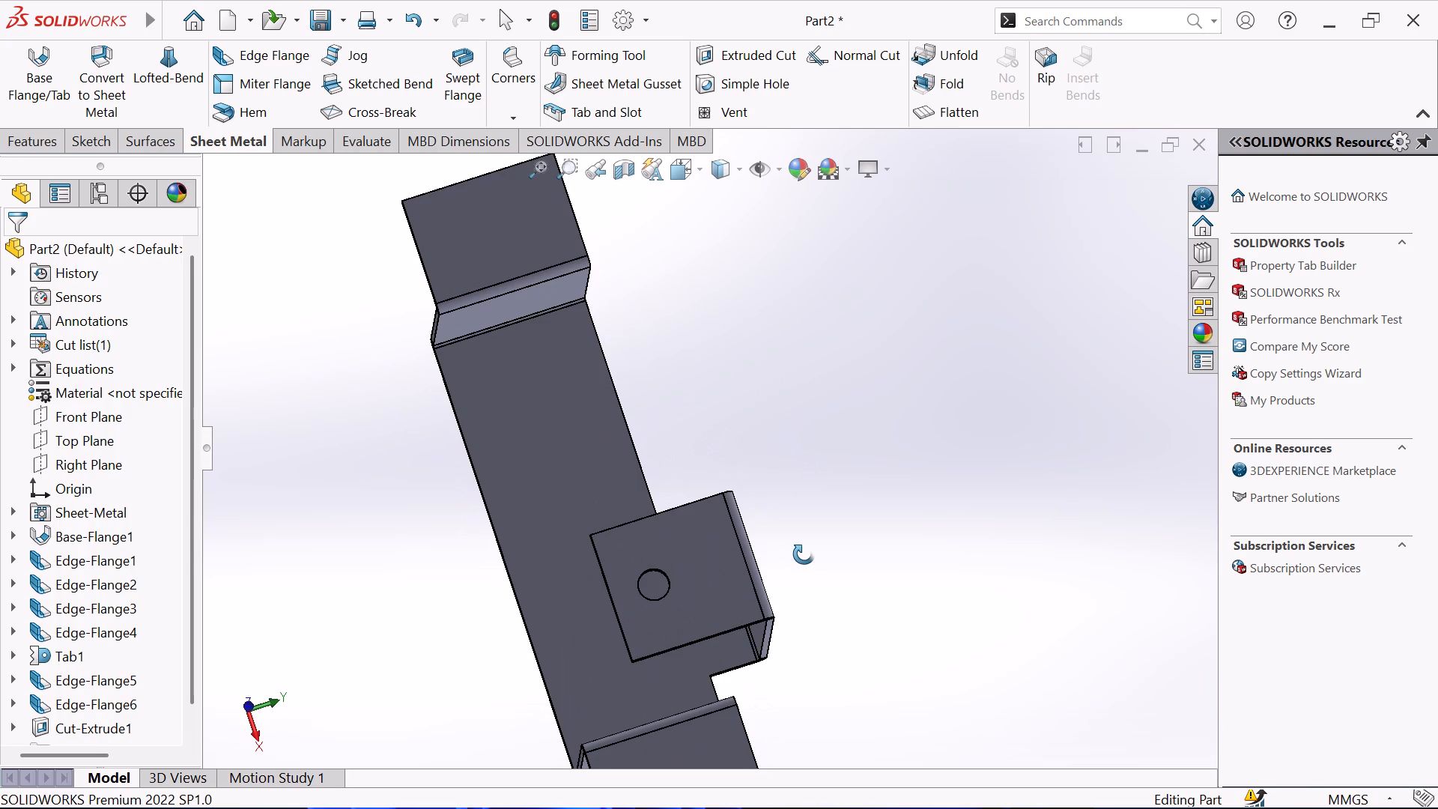
{"action": "middle_click_drag", "start_coordinate": [804, 554], "coordinate": [804, 572]}
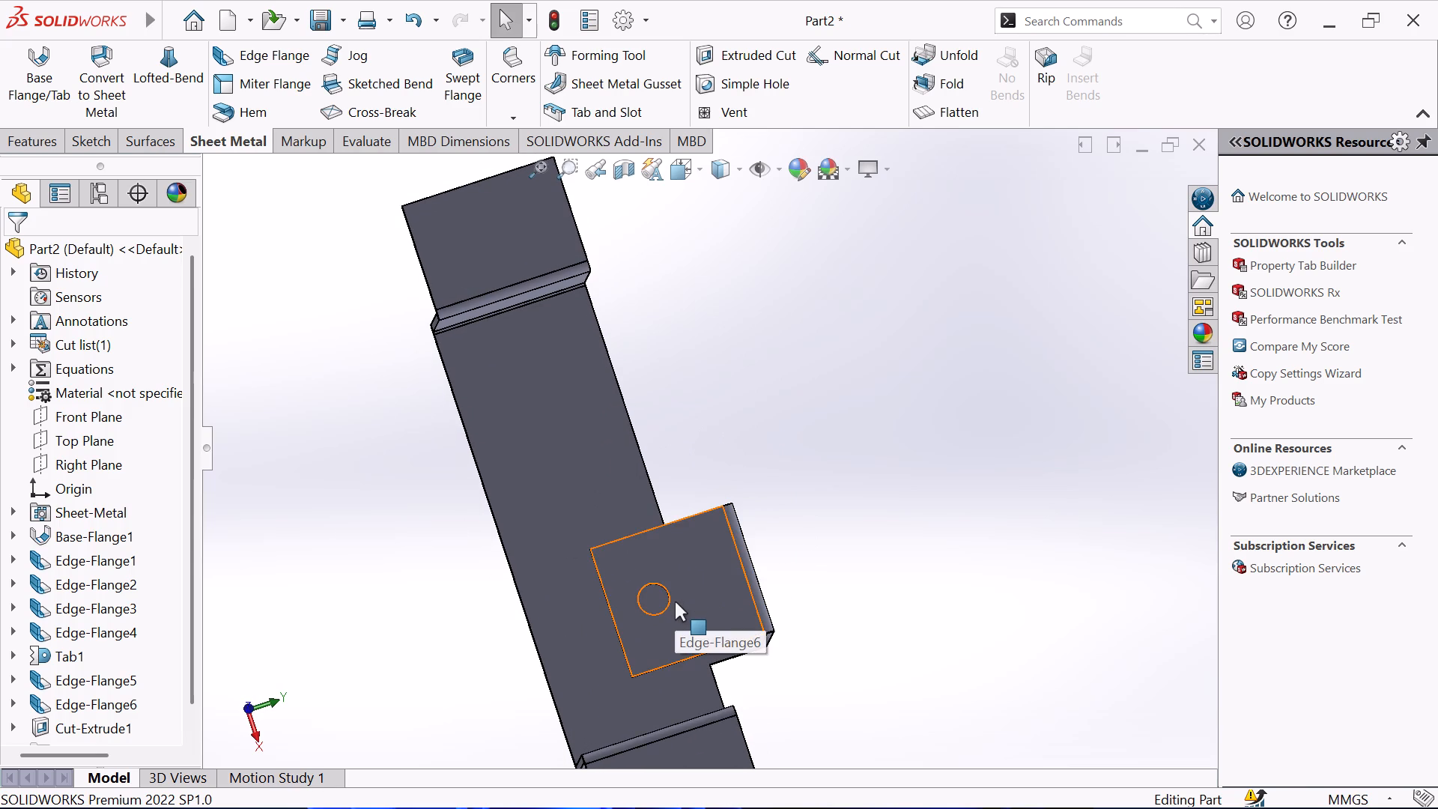
{"action": "left_click", "coordinate": [613, 491]}
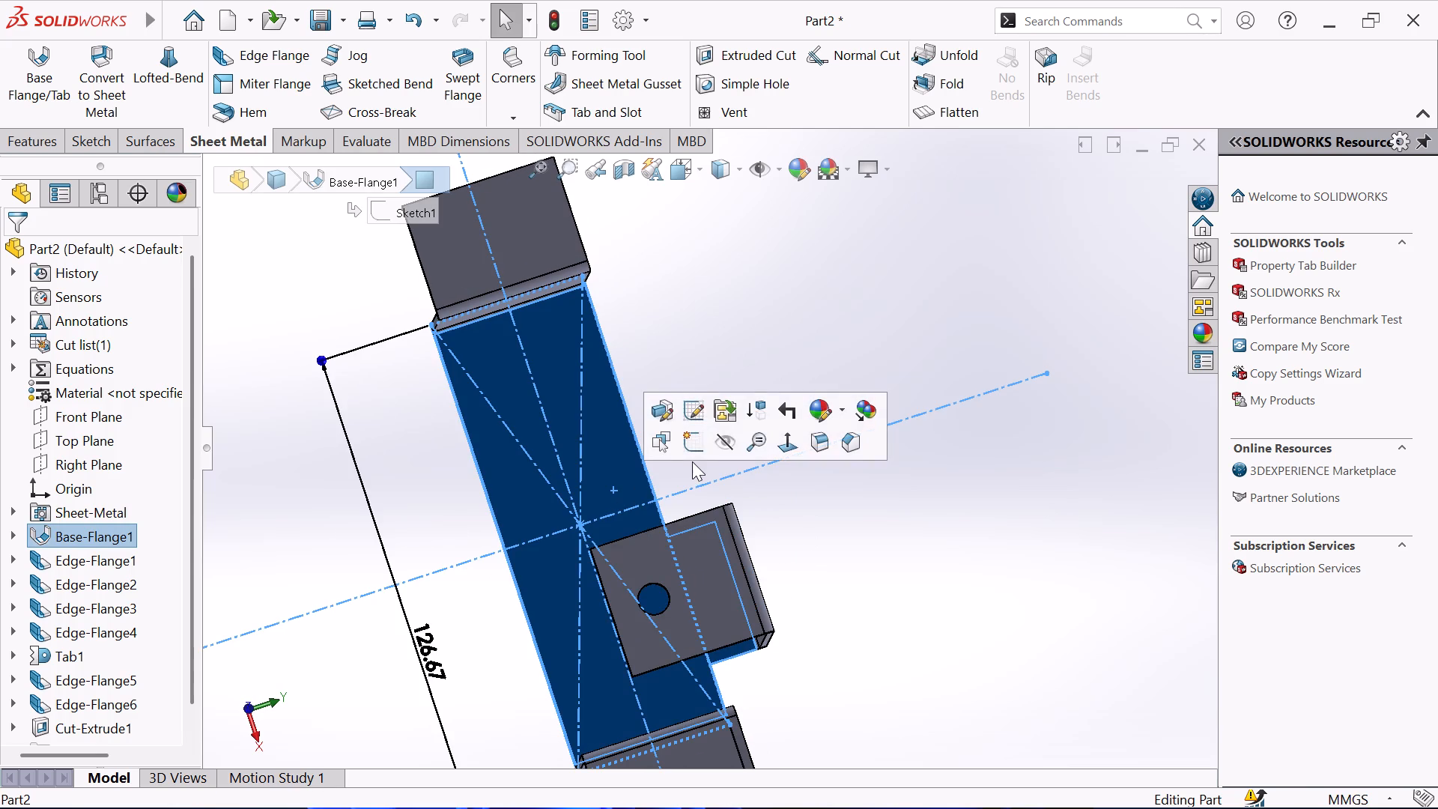
{"action": "left_click", "coordinate": [695, 437]}
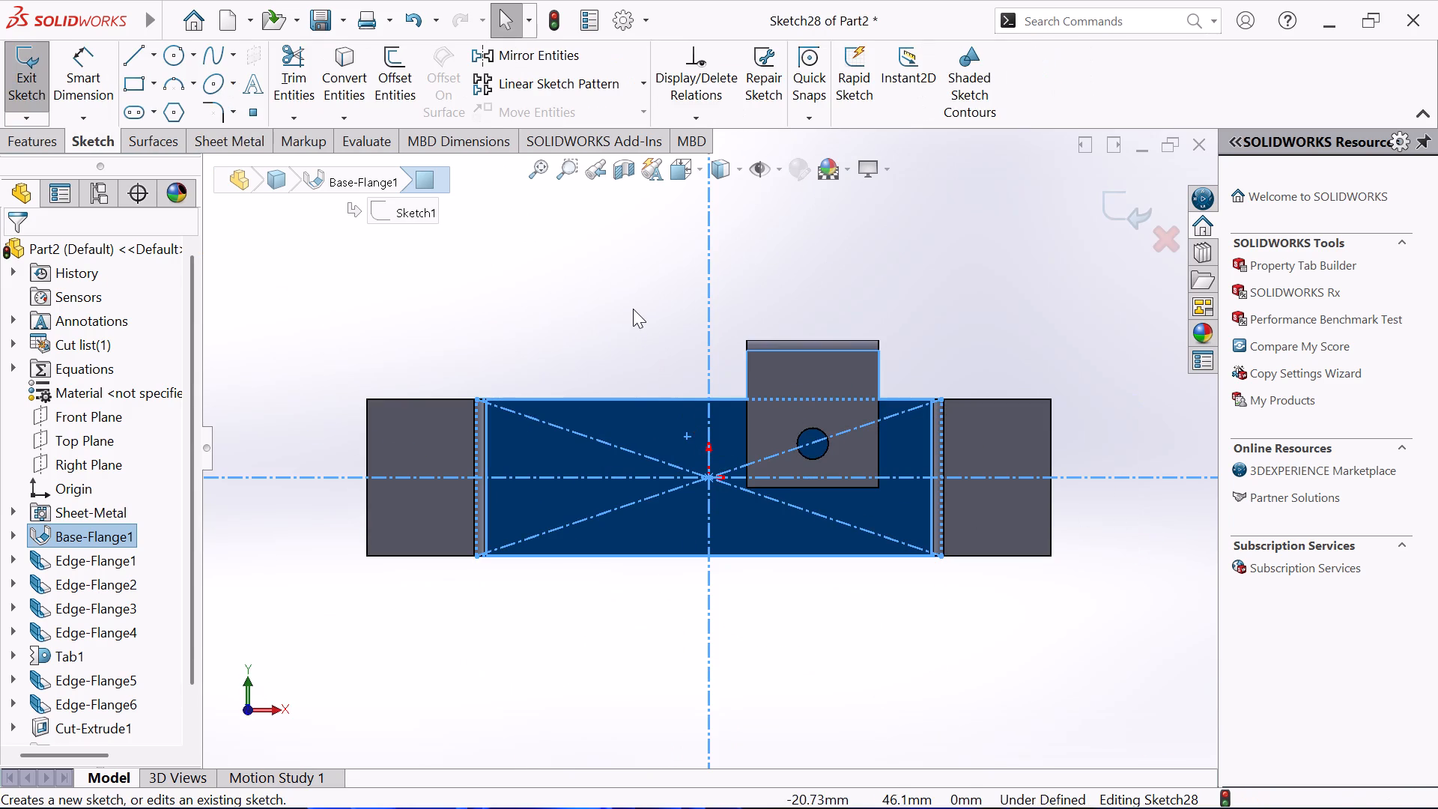
{"action": "left_click", "coordinate": [633, 309]}
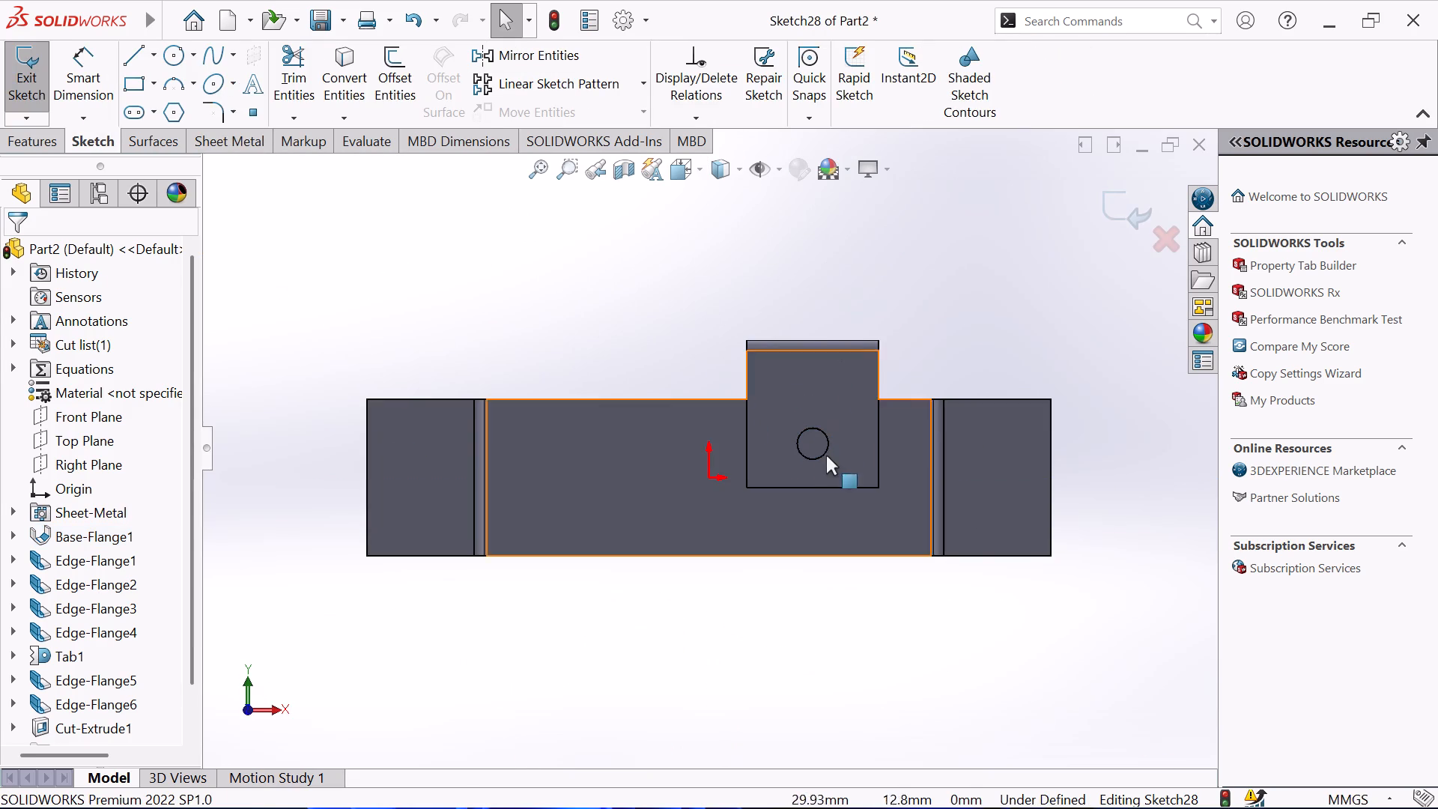
{"action": "left_click", "coordinate": [825, 432]}
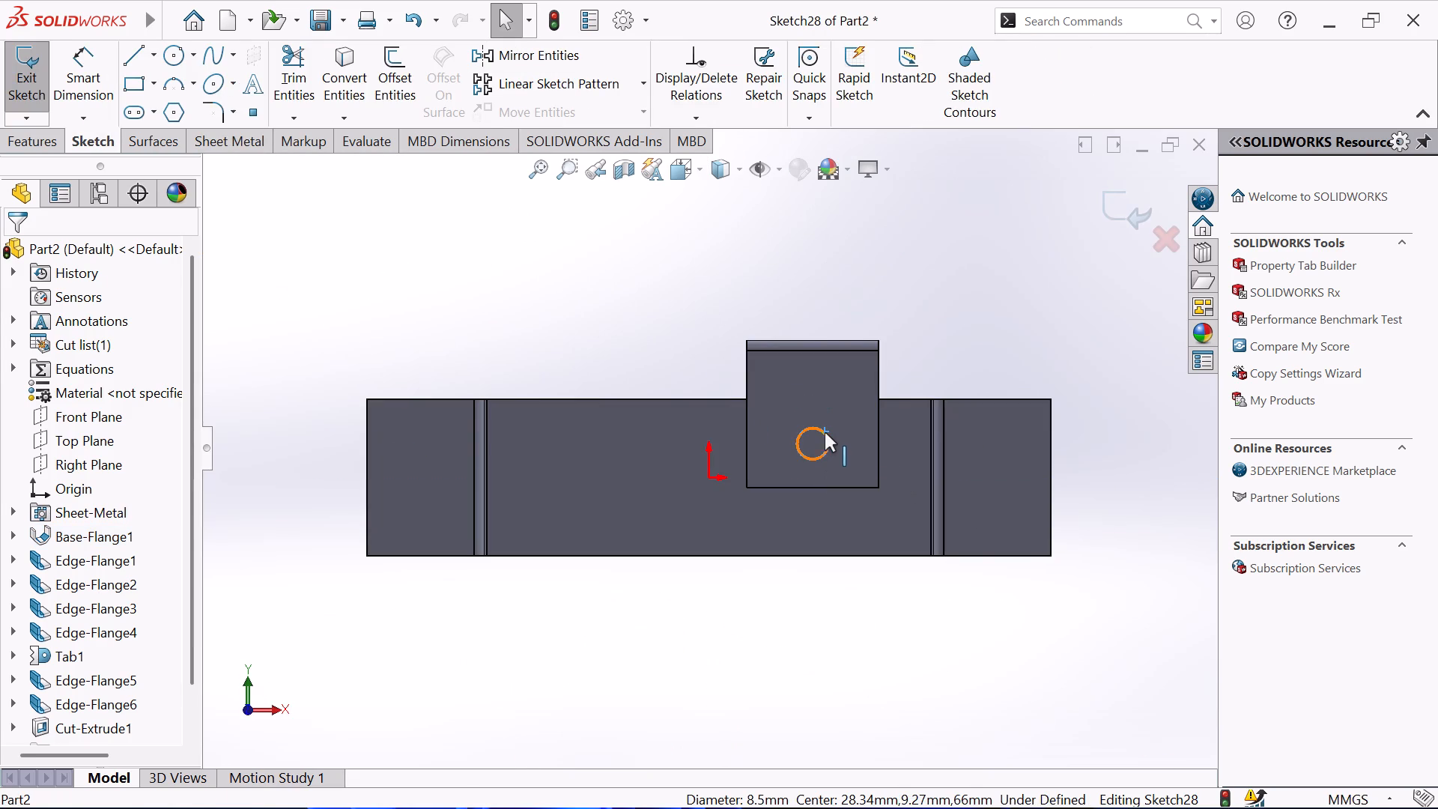
{"action": "left_click", "coordinate": [354, 89]}
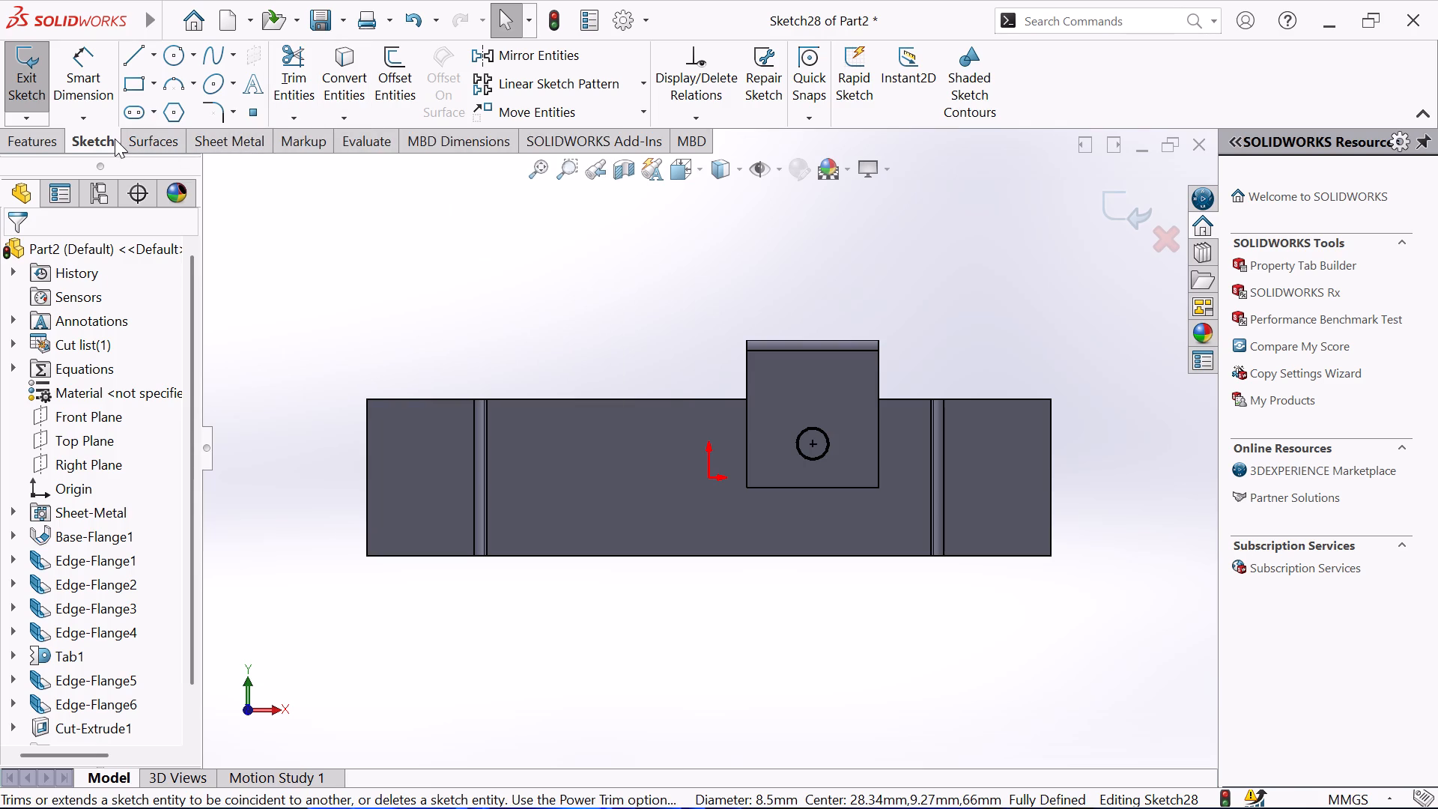
Sketch a circle about 21 mm in diameter concentric with the converted hole circle.
{"action": "left_click", "coordinate": [172, 55]}
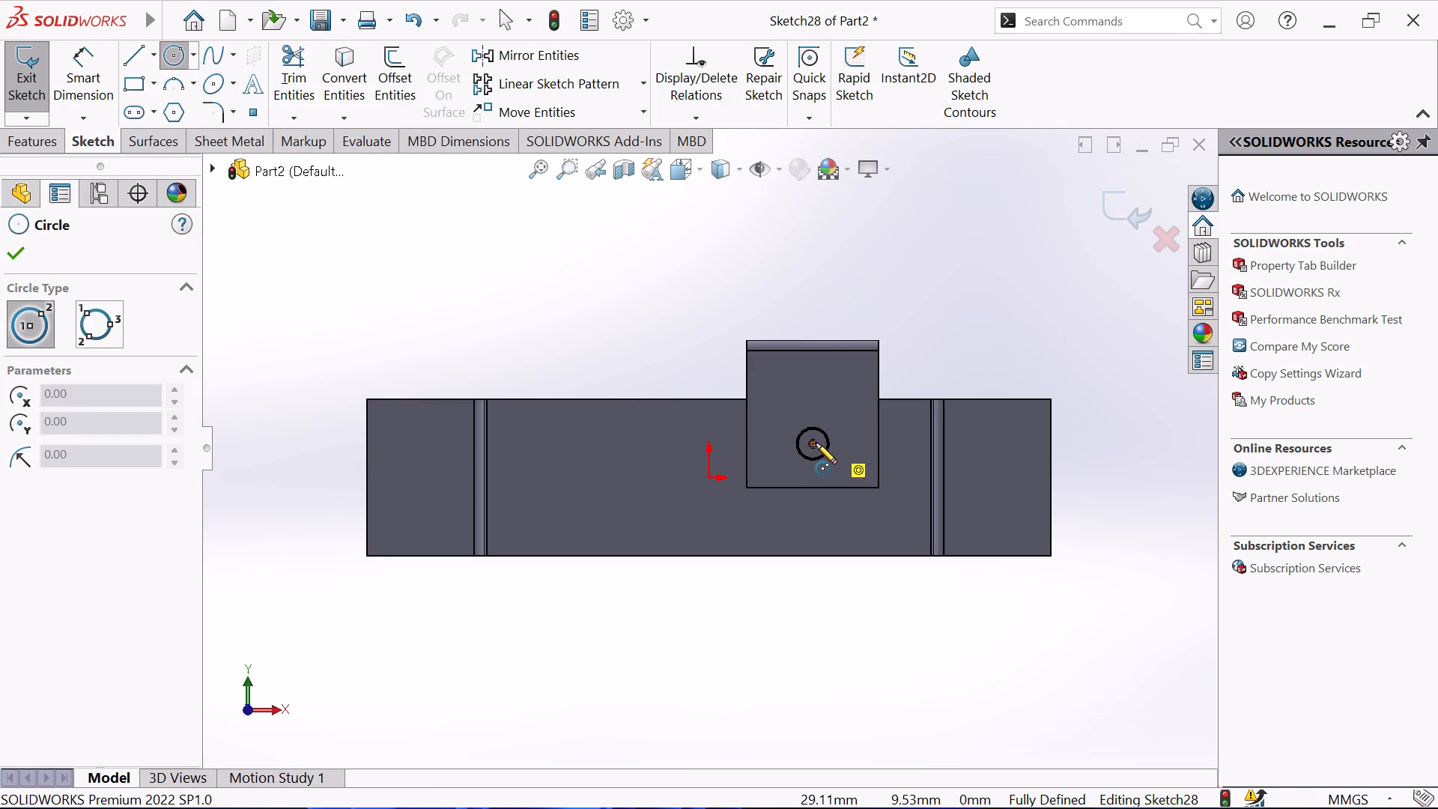
{"action": "left_click", "coordinate": [813, 442]}
{"action": "left_click", "coordinate": [815, 405]}
{"action": "right_click", "coordinate": [663, 345]}
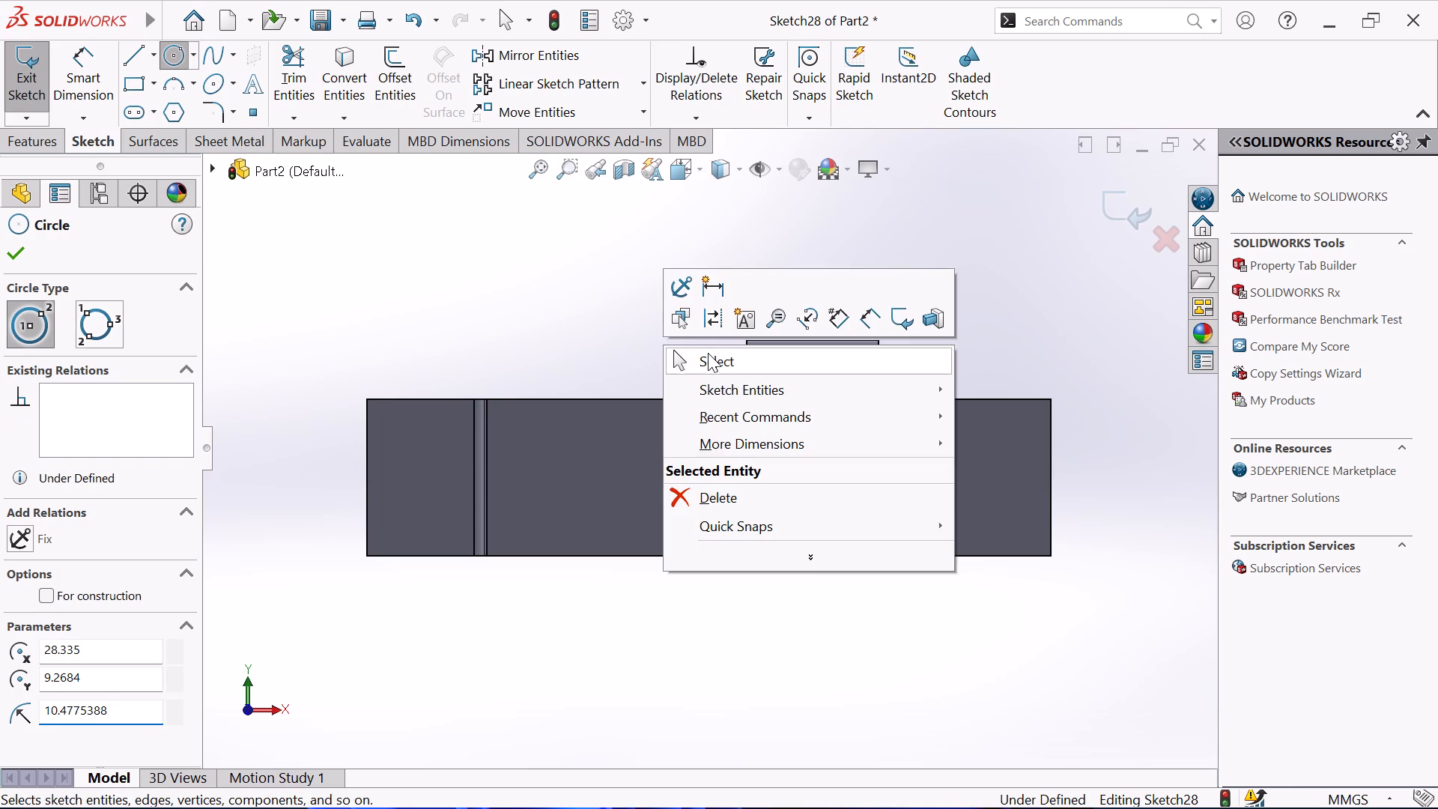
{"action": "left_click", "coordinate": [709, 353]}
Dimension the outer circle's diameter as 17.33 mm and leave the Smart Dimension tool.
{"action": "left_click", "coordinate": [103, 67]}
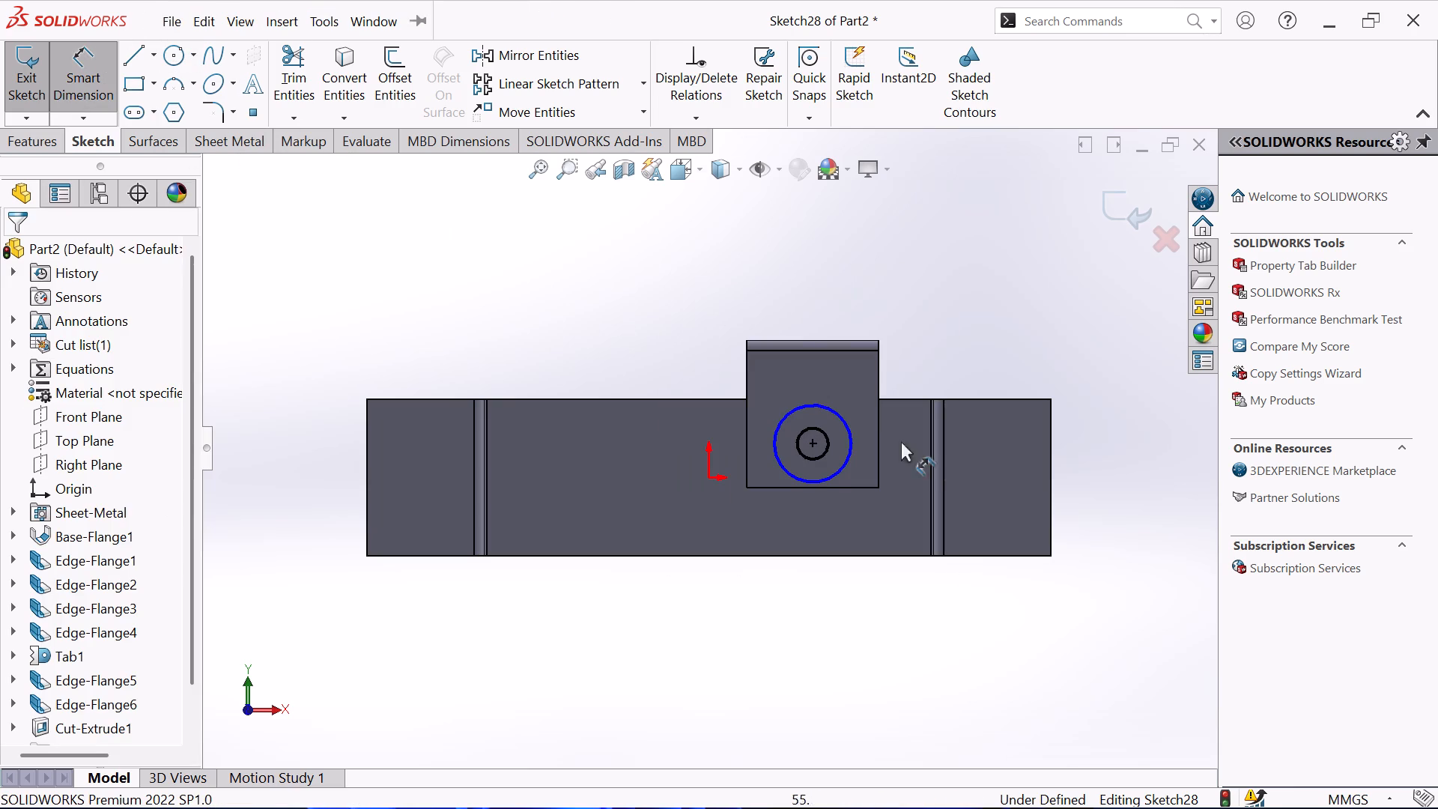
{"action": "left_click", "coordinate": [853, 439]}
{"action": "left_click", "coordinate": [971, 356]}
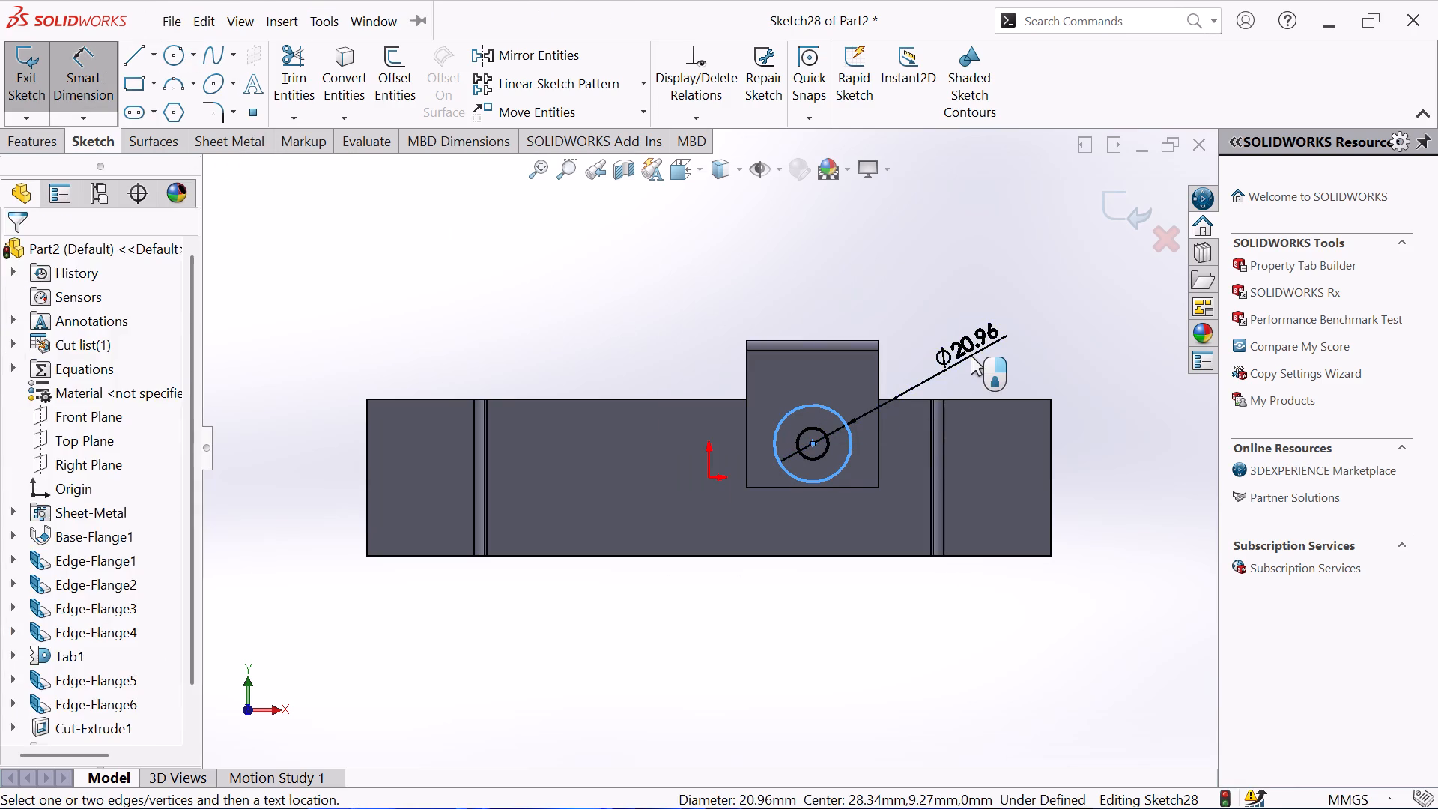
{"action": "key", "text": "1"}
{"action": "key", "text": "7"}
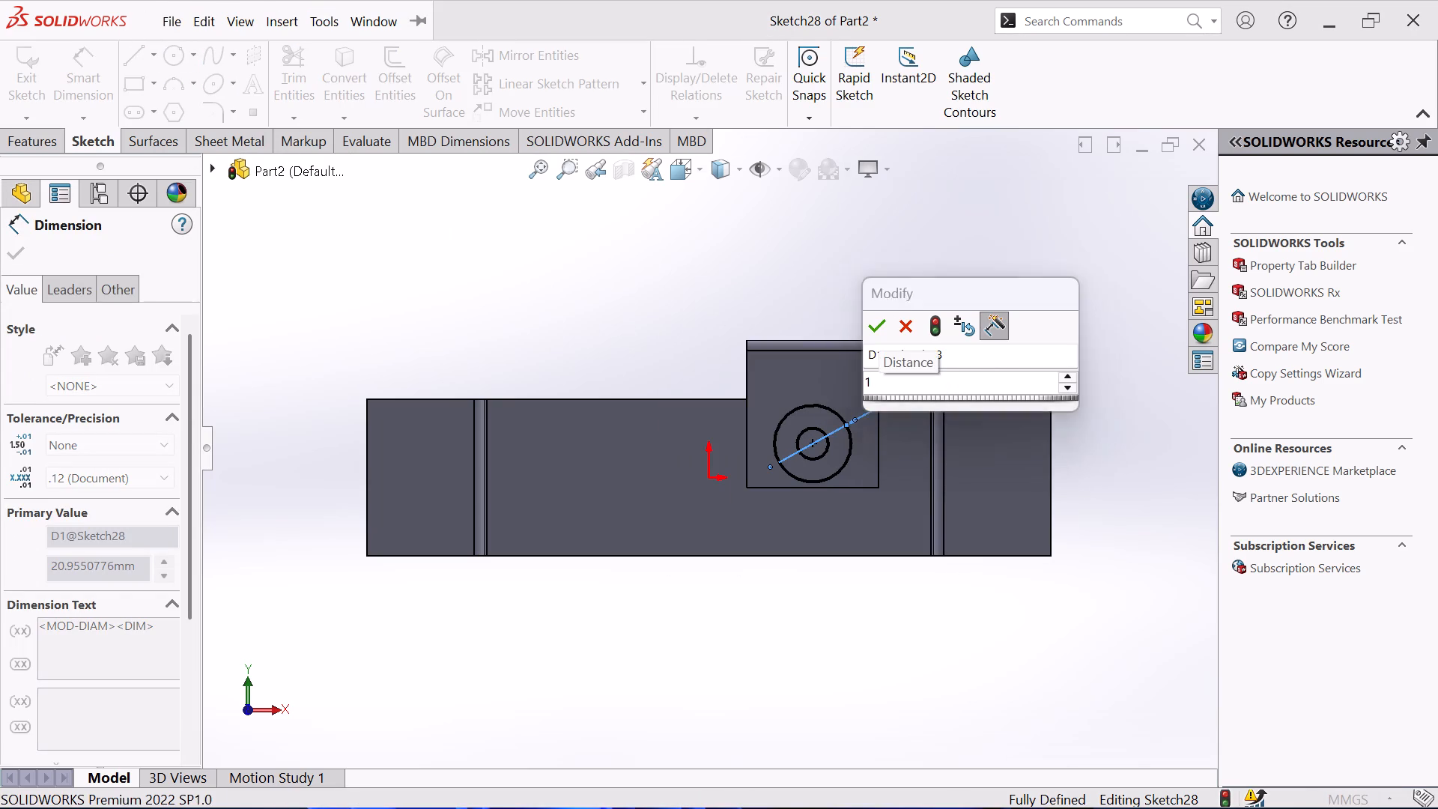
{"action": "key", "text": "period"}
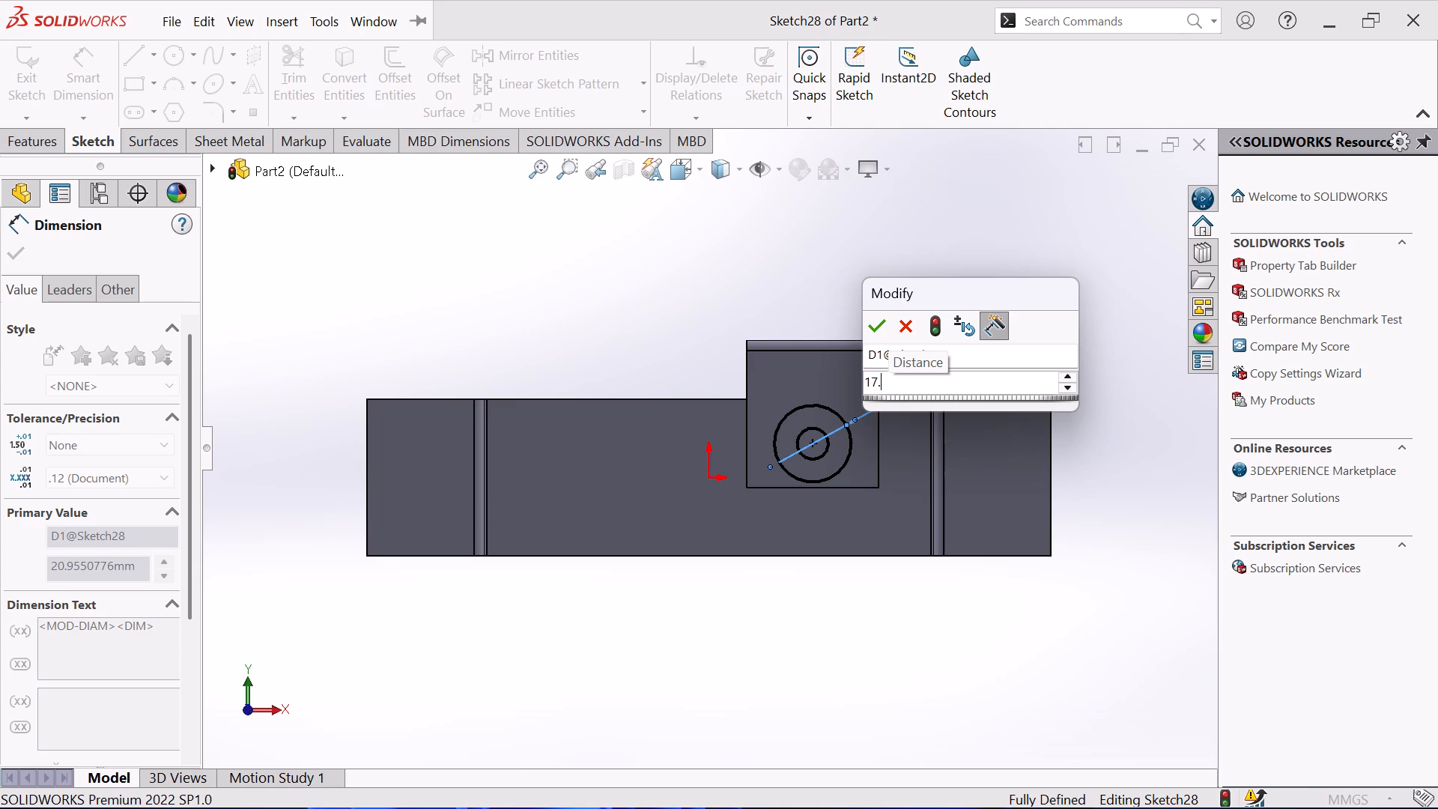
{"action": "type", "text": "33"}
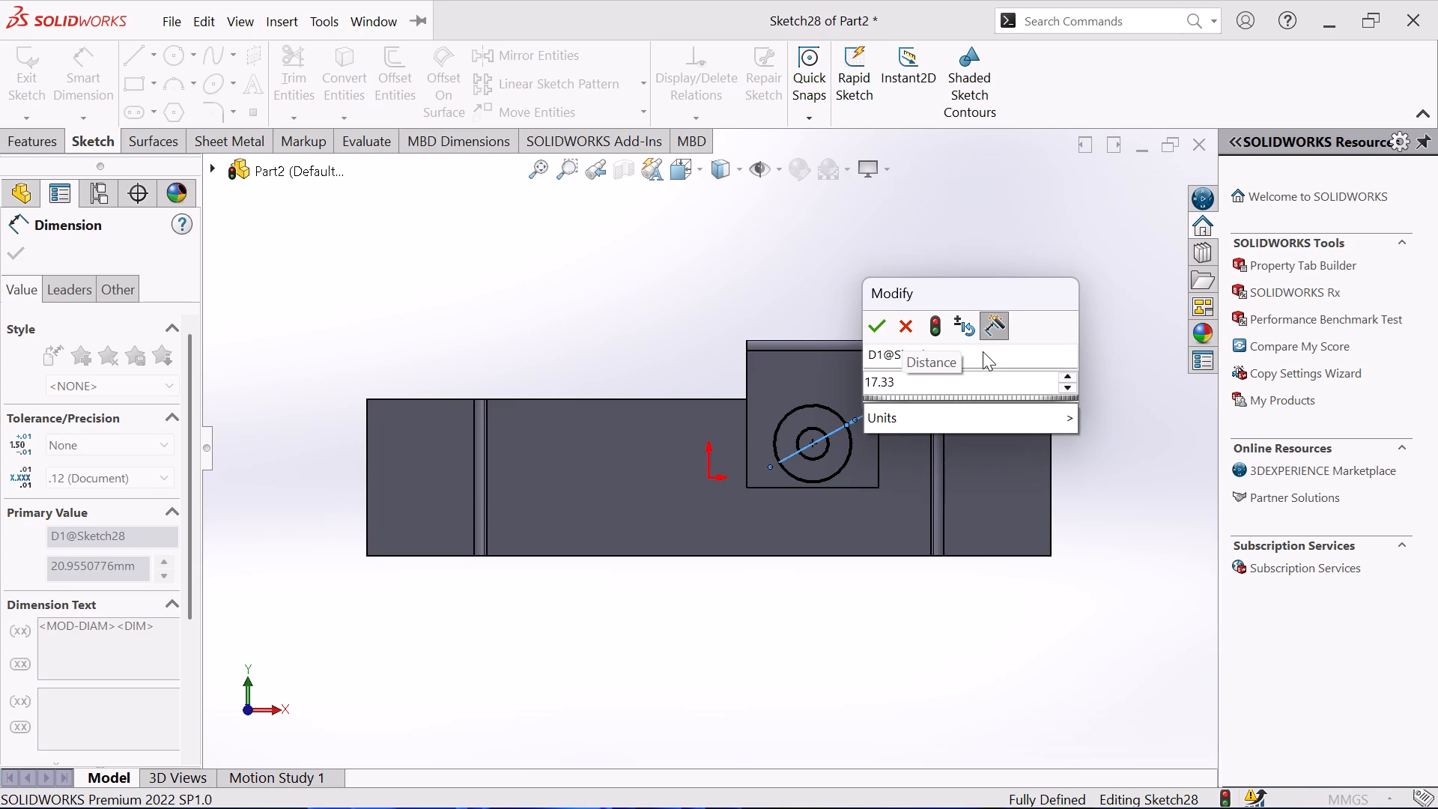
{"action": "key", "text": "Return"}
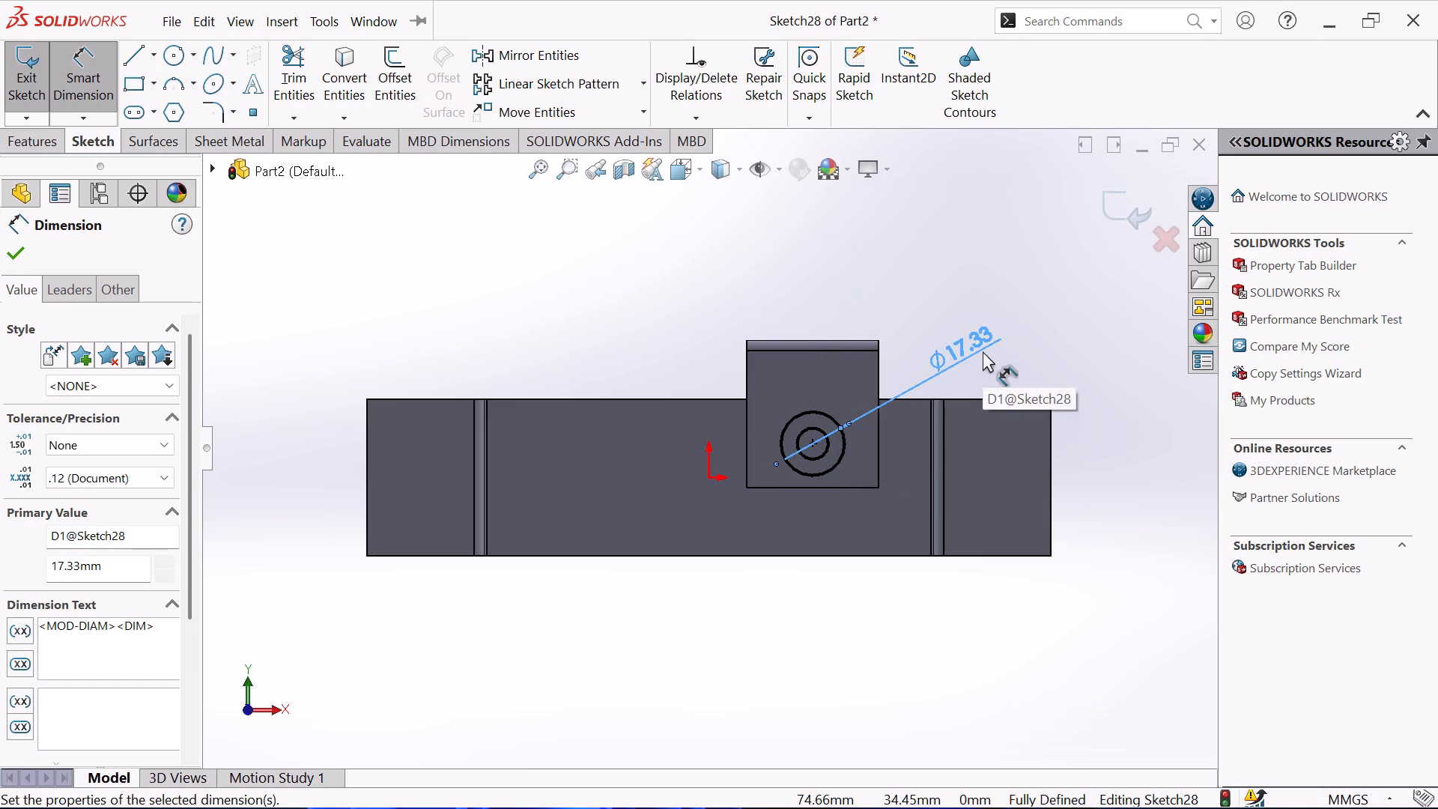
{"action": "right_click", "coordinate": [1003, 366]}
{"action": "left_click", "coordinate": [1092, 438]}
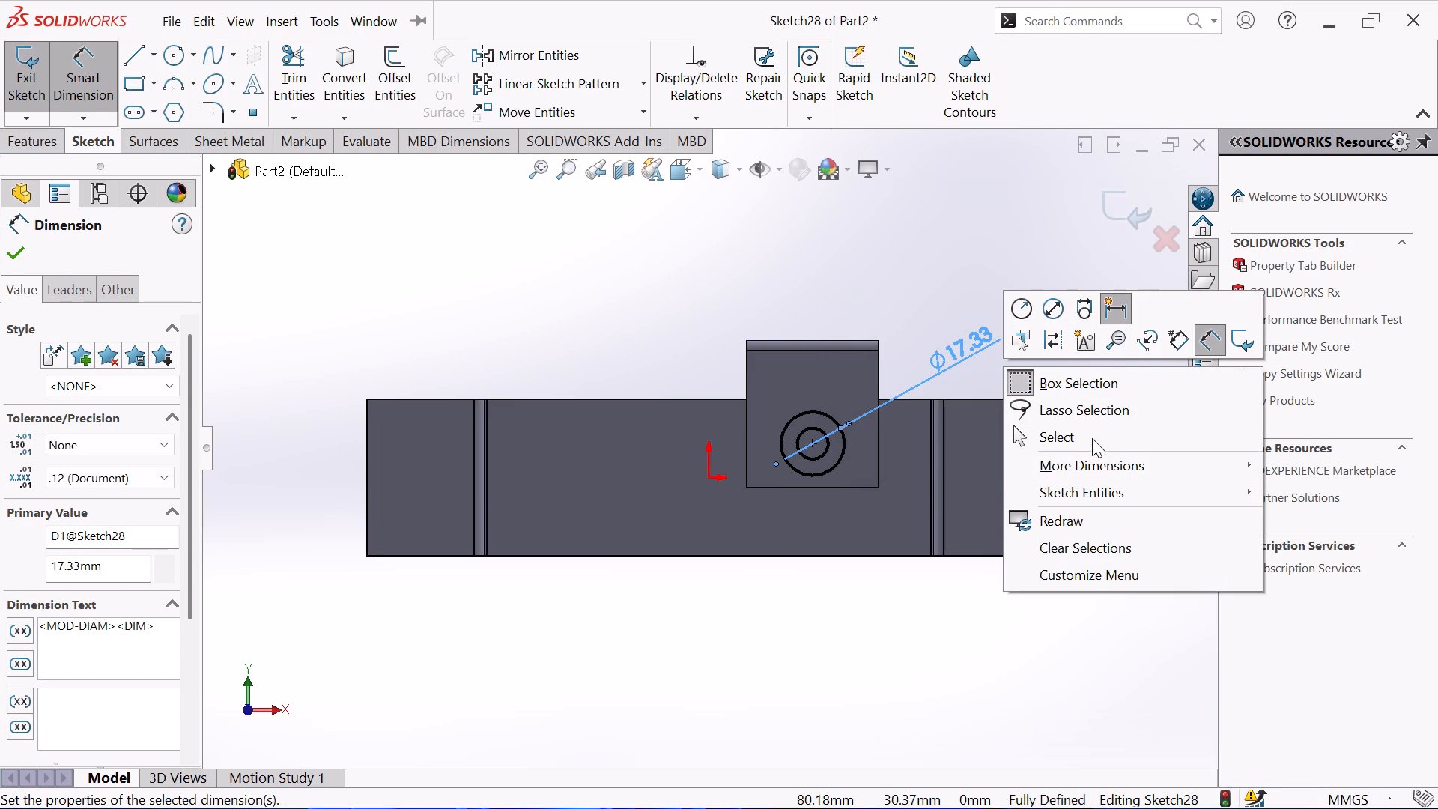
Delete the converted inner circle from the sketch, keeping the outer circle.
{"action": "scroll", "coordinate": [896, 443], "scroll_direction": "down", "scroll_amount": 2}
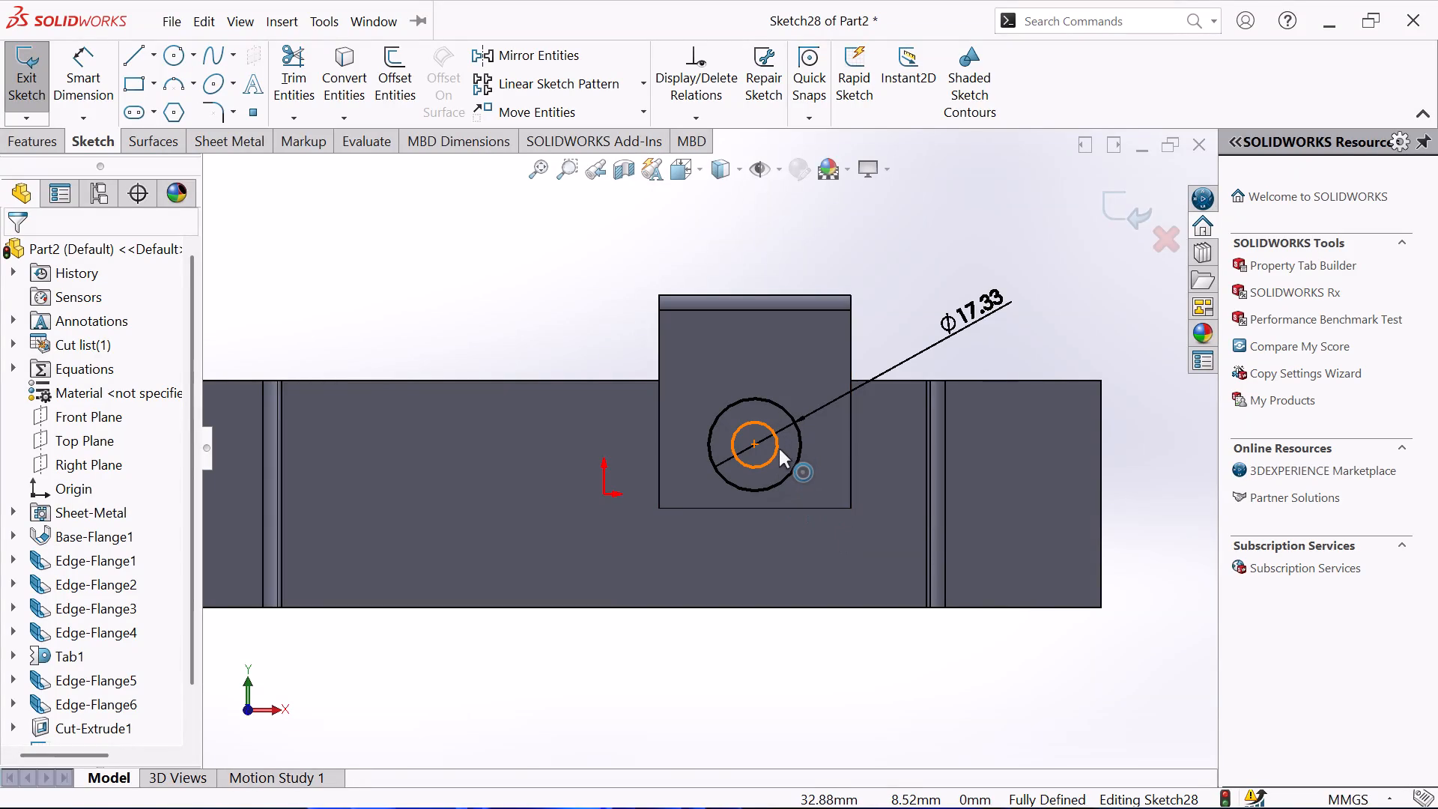
{"action": "left_click", "coordinate": [779, 449]}
{"action": "key", "text": "Delete"}
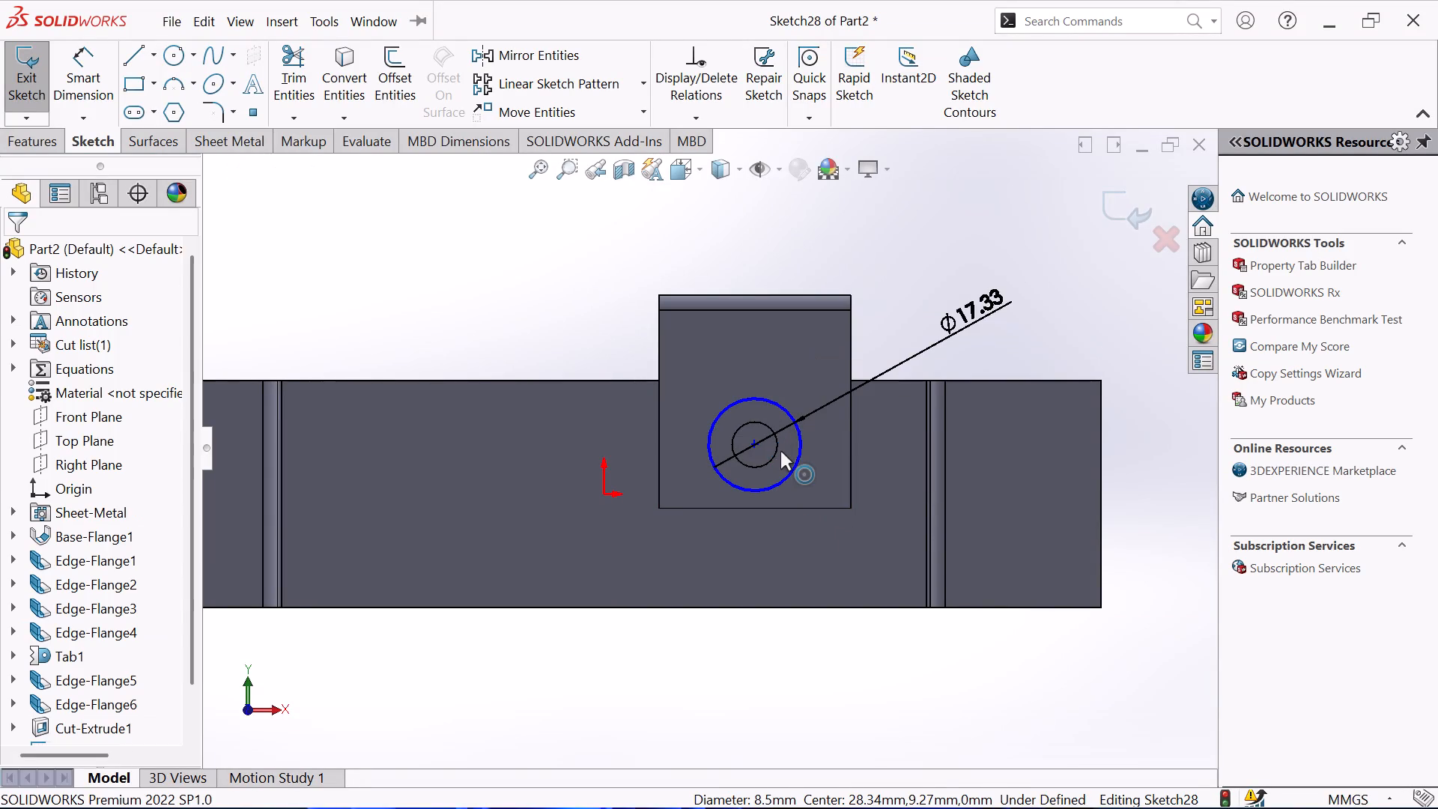
Extrude-cut the 17.33 mm circle through the base flange with a 10 mm blind depth.
{"action": "middle_click_drag", "start_coordinate": [488, 317], "coordinate": [497, 219]}
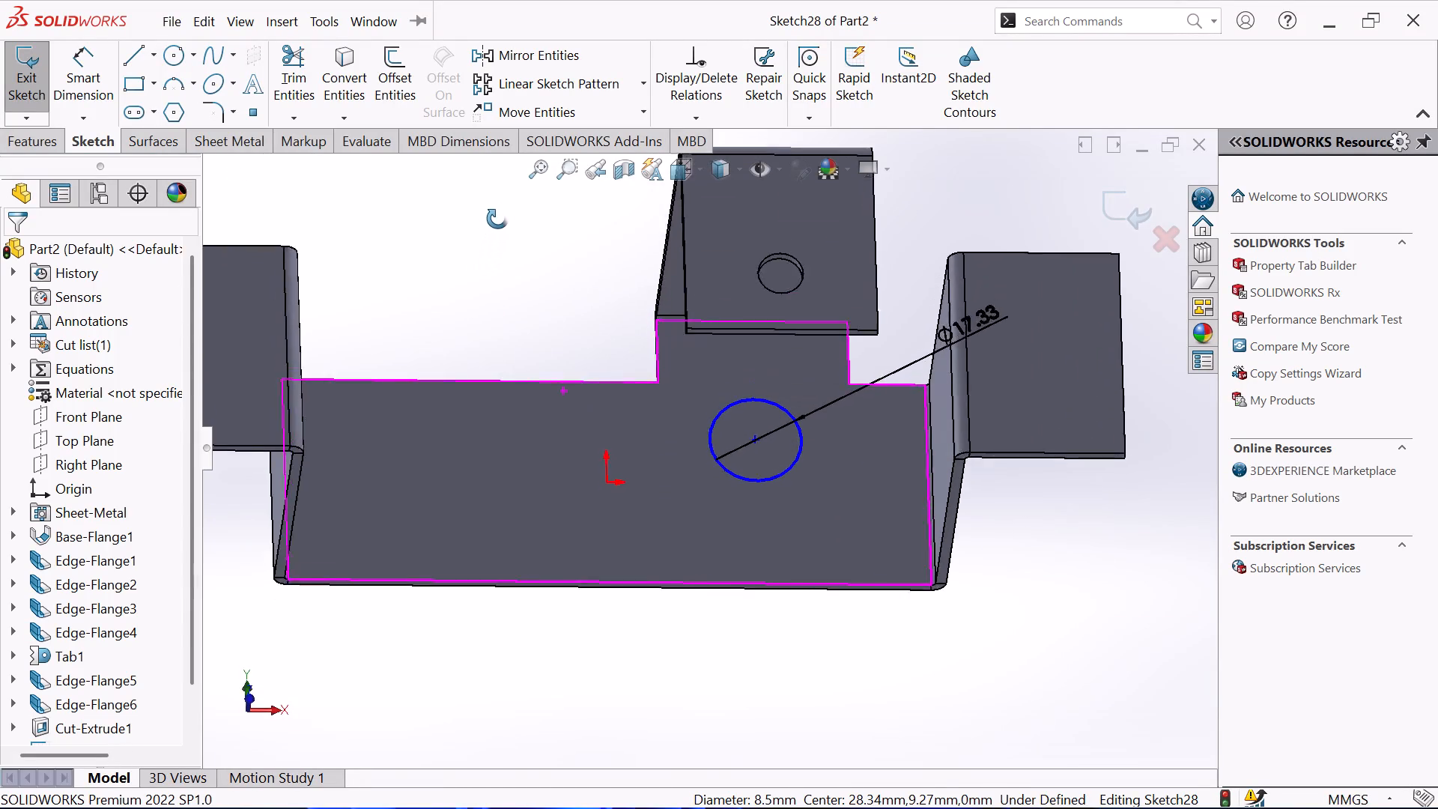
{"action": "middle_click_drag", "start_coordinate": [497, 219], "coordinate": [542, 245]}
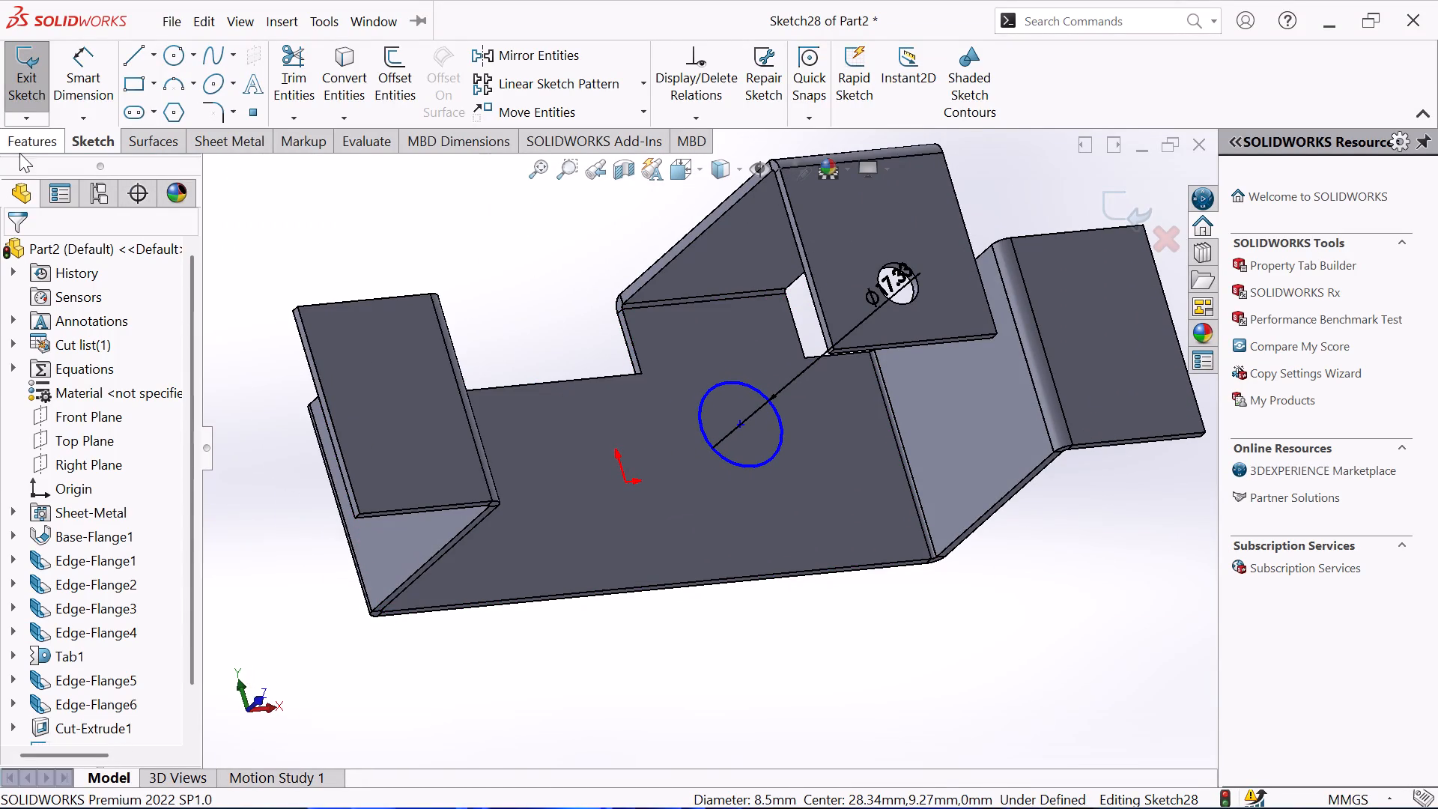
{"action": "left_click", "coordinate": [21, 147]}
{"action": "left_click", "coordinate": [322, 65]}
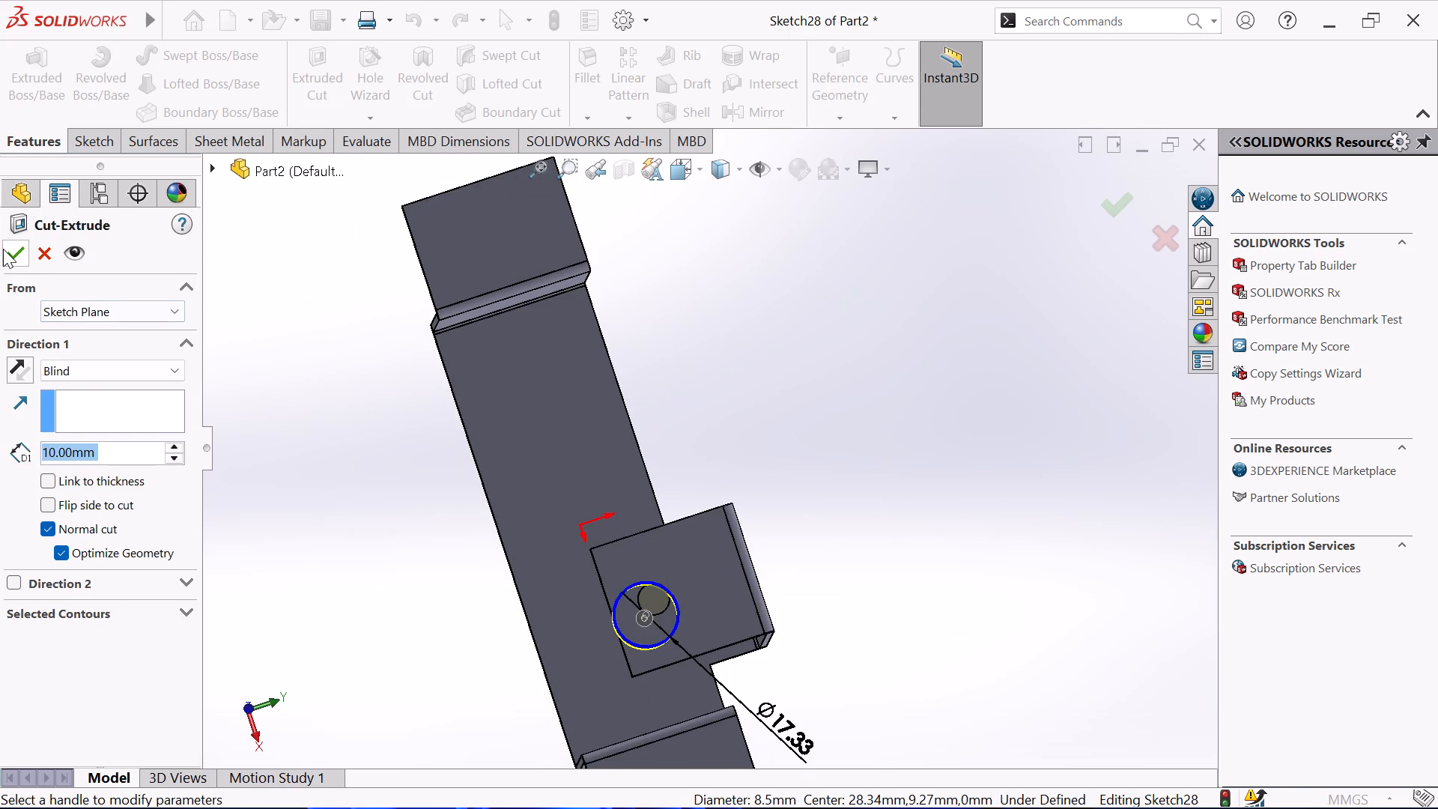
{"action": "left_click", "coordinate": [3, 248]}
{"action": "left_click", "coordinate": [310, 460]}
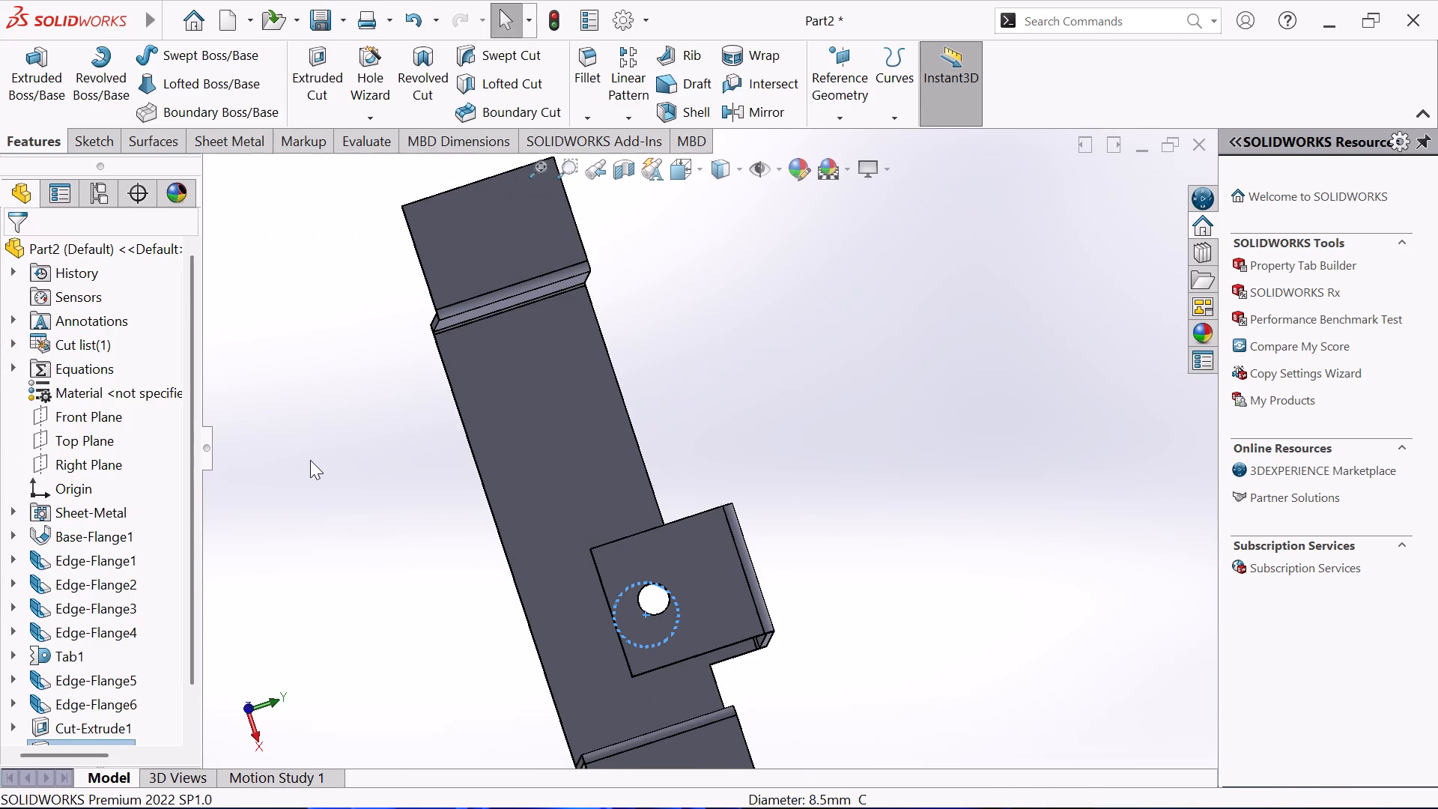
Start a sketch on the base flange's face and draw a 40 mm vertical line spanning the top flange, between its left edge and hole.
{"action": "middle_click_drag", "start_coordinate": [311, 460], "coordinate": [342, 434]}
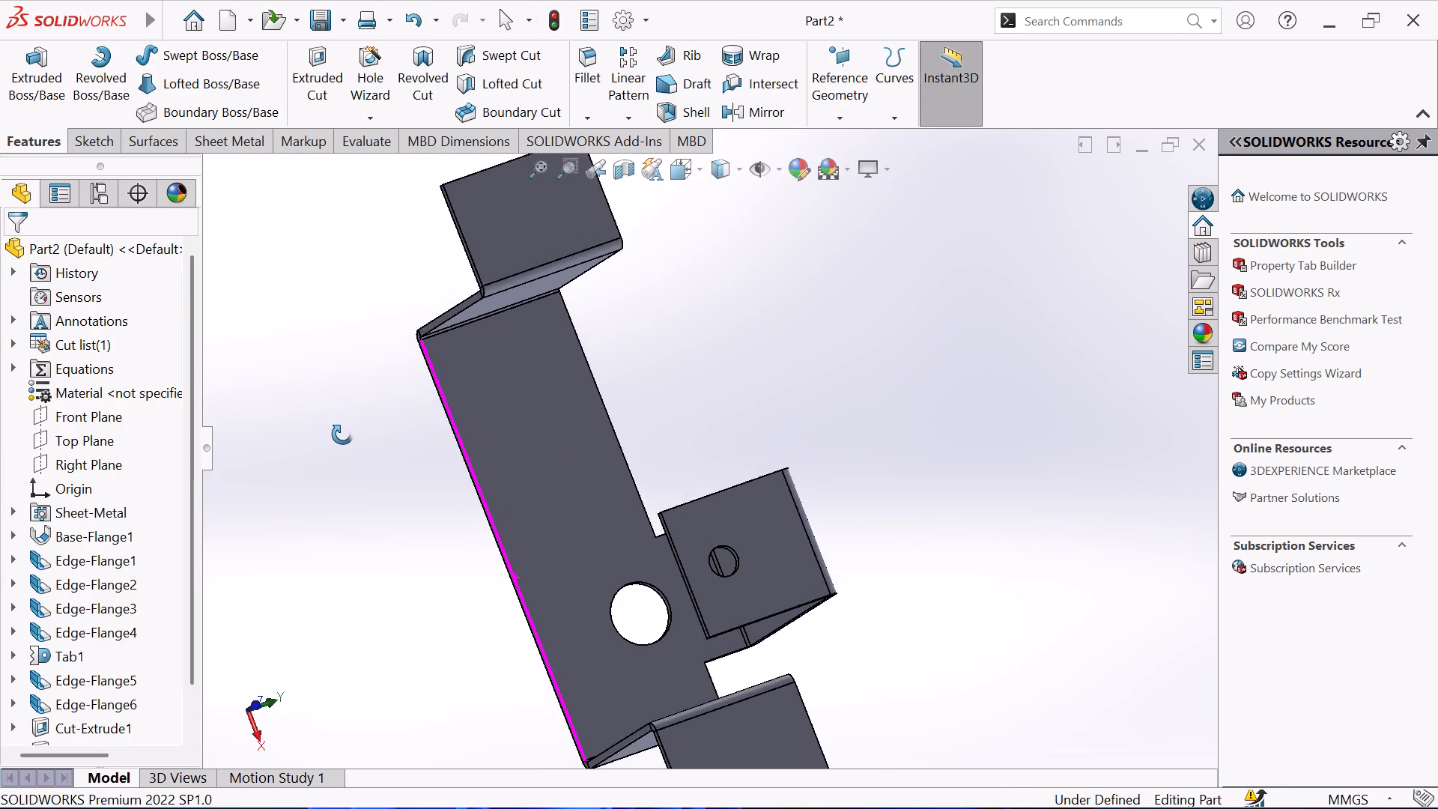
{"action": "middle_click_drag", "start_coordinate": [342, 434], "coordinate": [353, 469]}
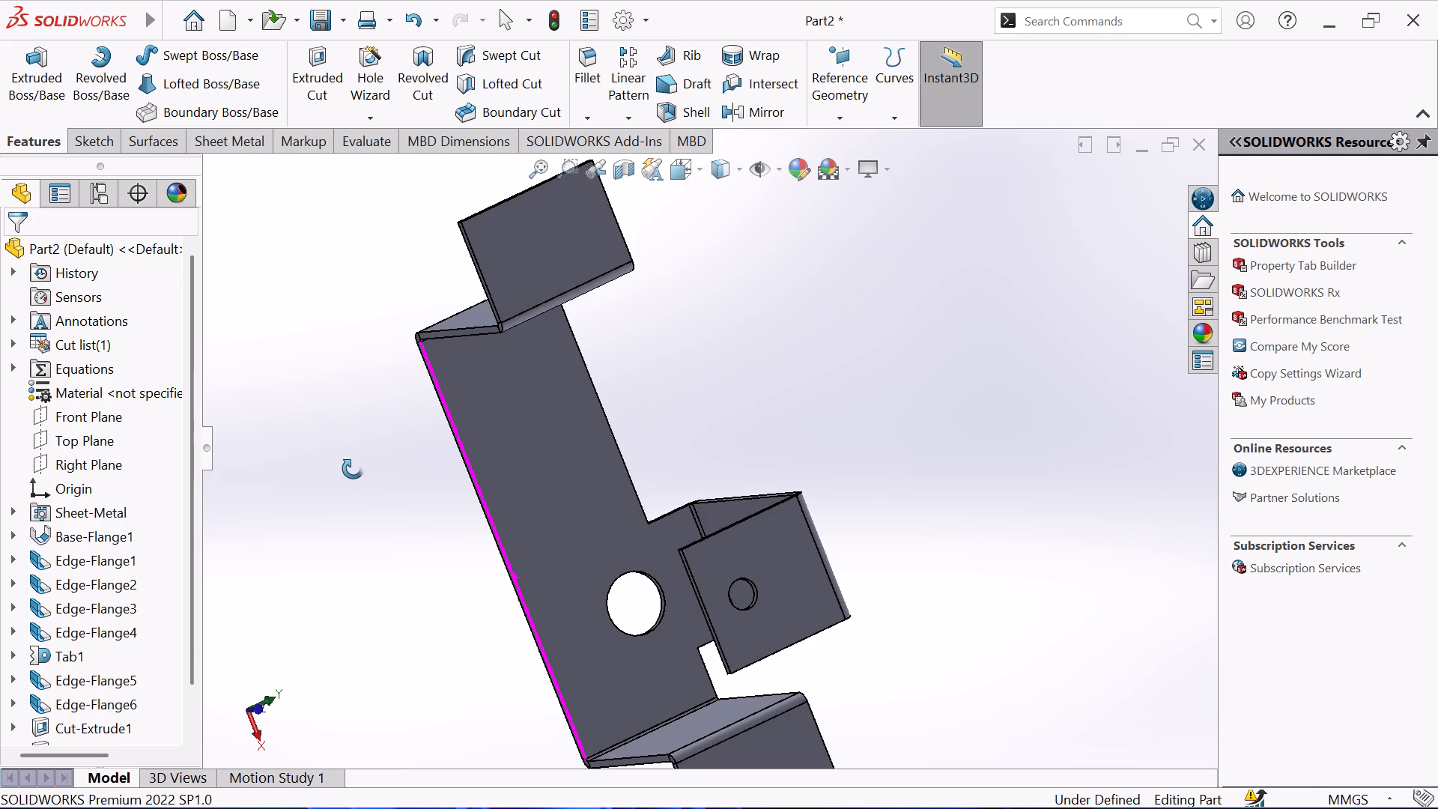
{"action": "middle_click_drag", "start_coordinate": [353, 469], "coordinate": [336, 458]}
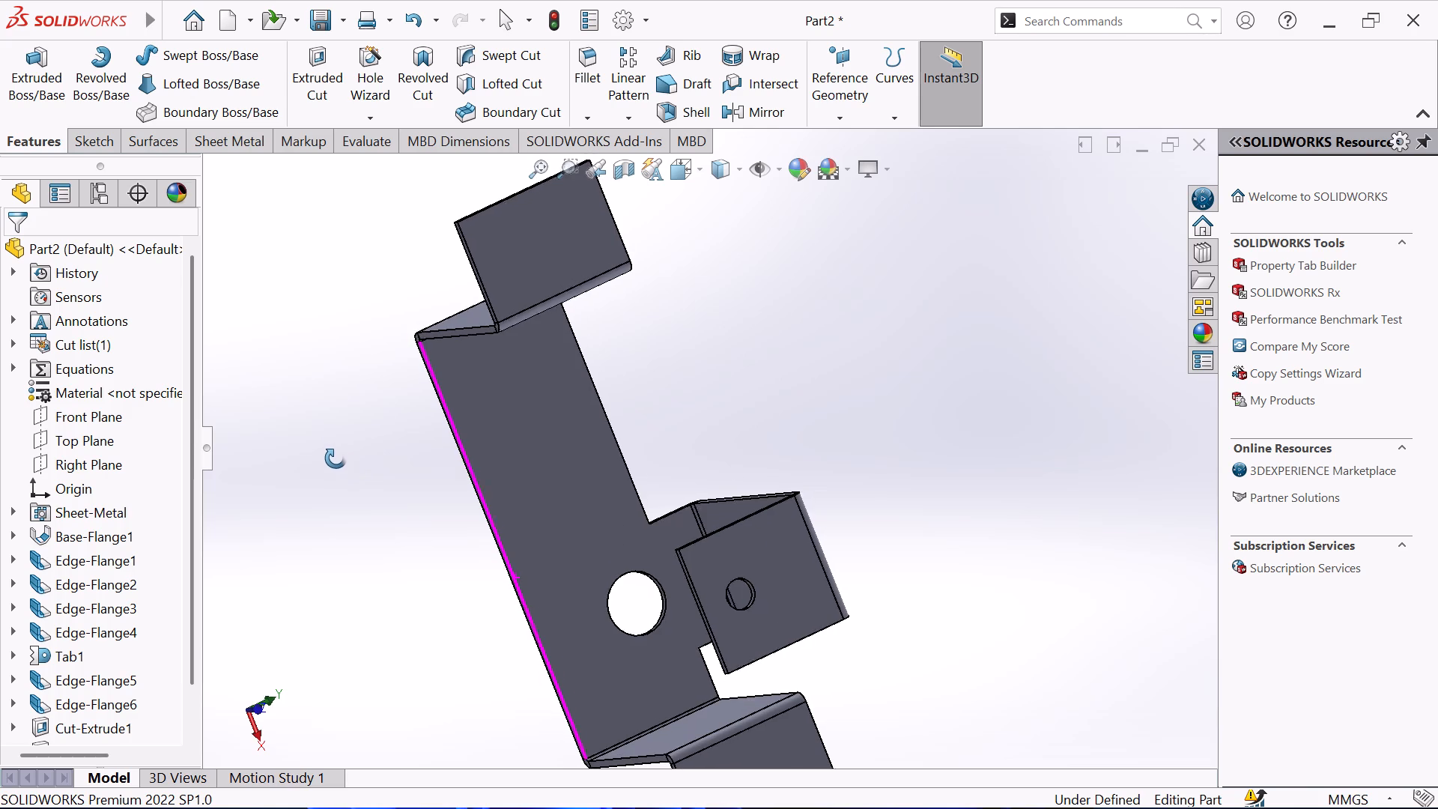
{"action": "middle_click_drag", "start_coordinate": [336, 458], "coordinate": [280, 440]}
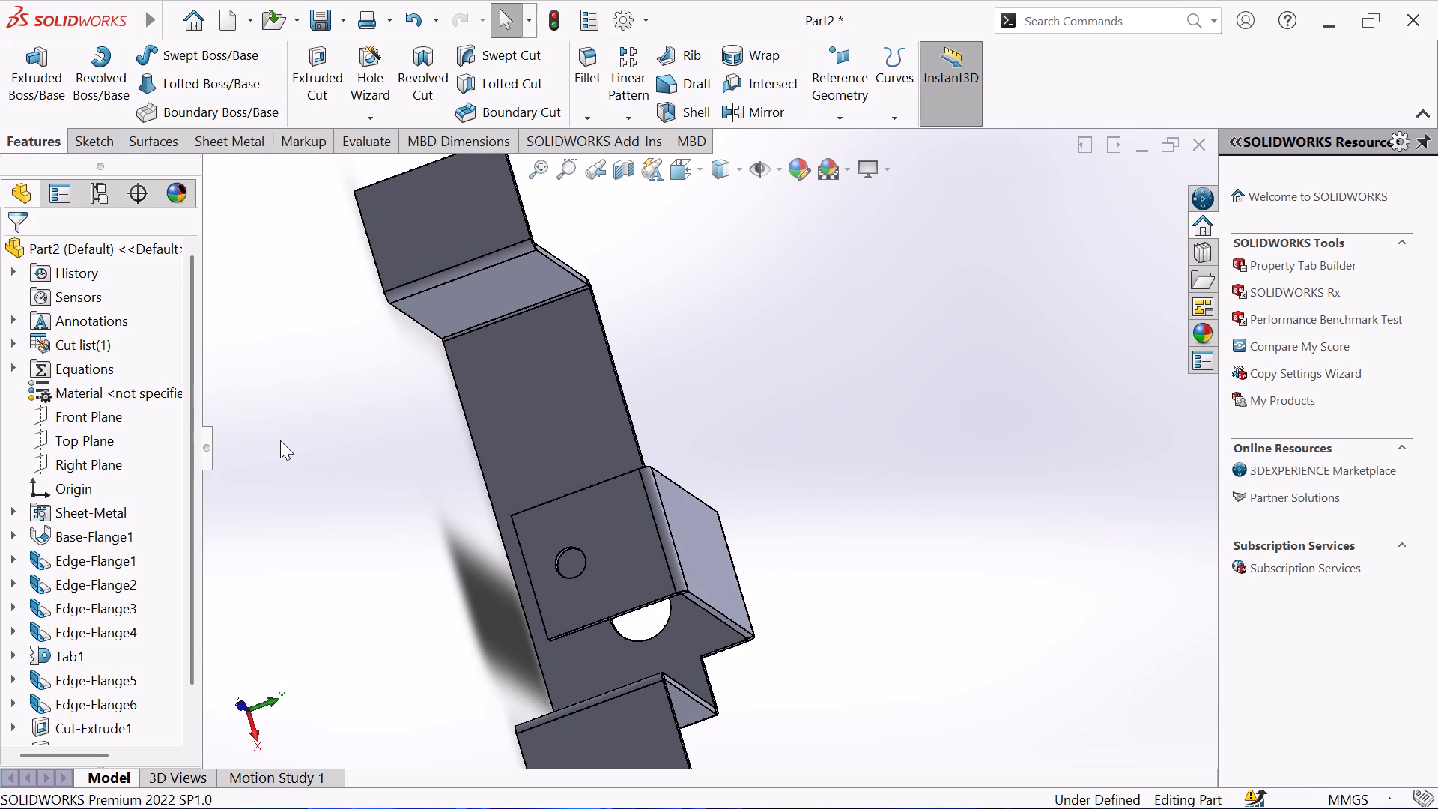
{"action": "left_click", "coordinate": [573, 446]}
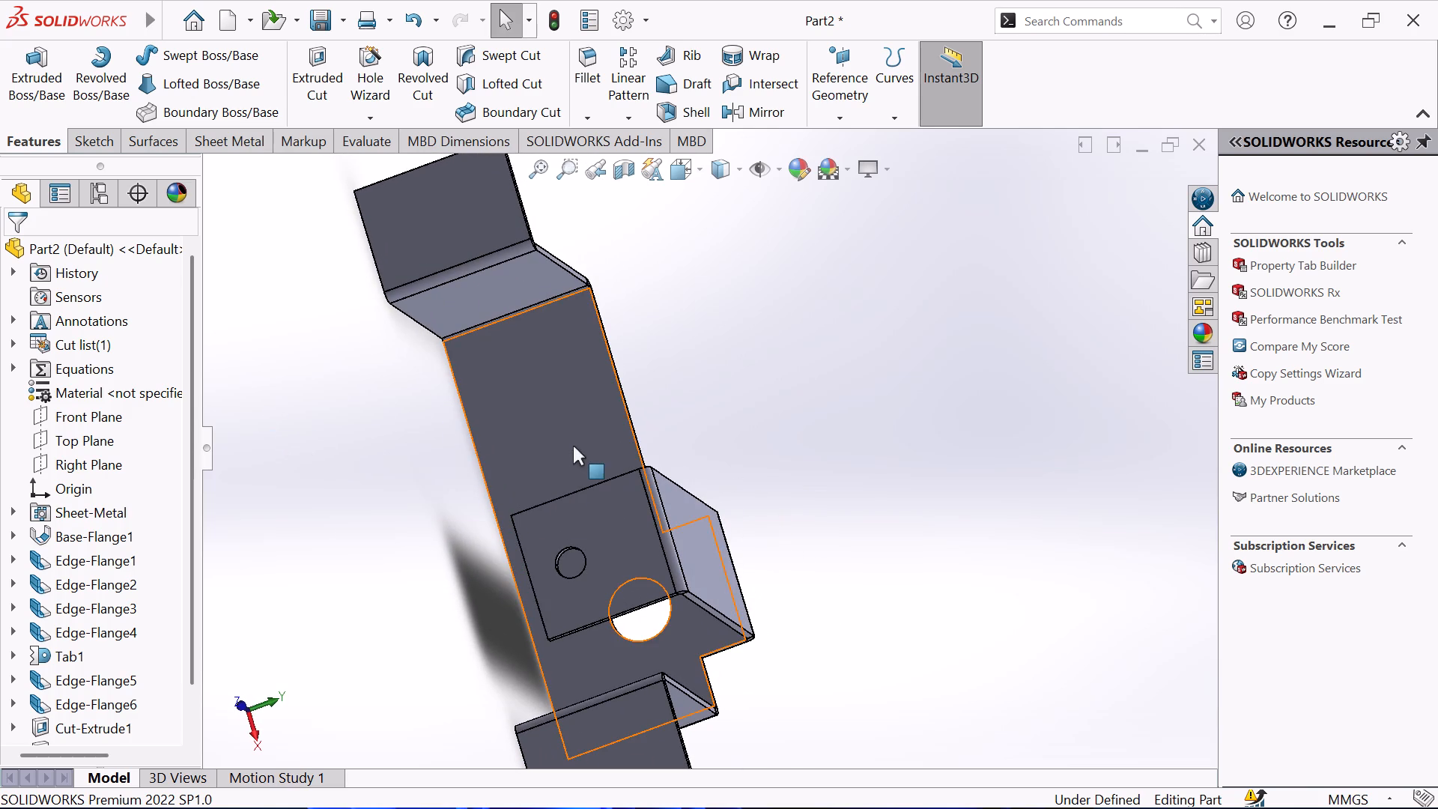
{"action": "left_click", "coordinate": [663, 396]}
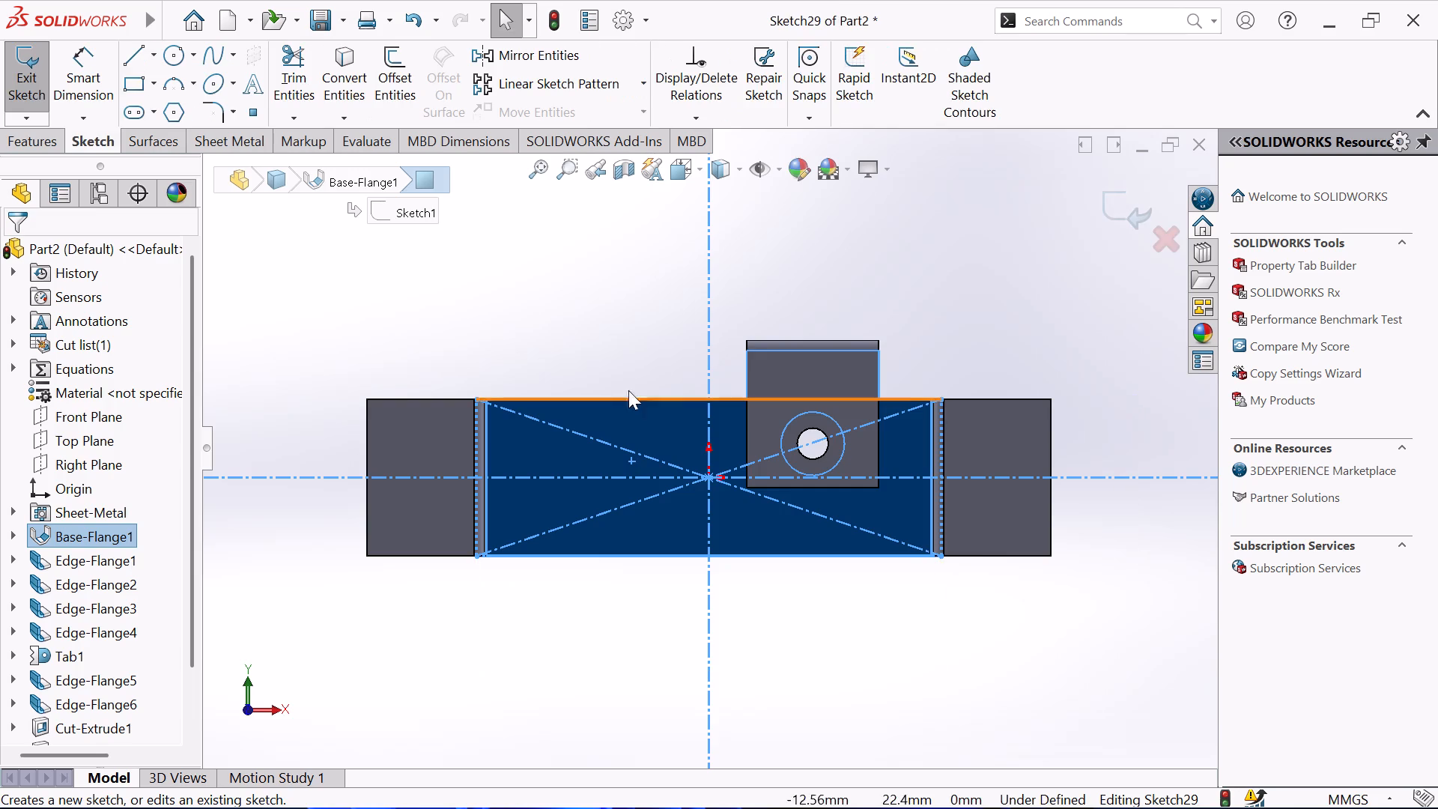
{"action": "left_click", "coordinate": [580, 318]}
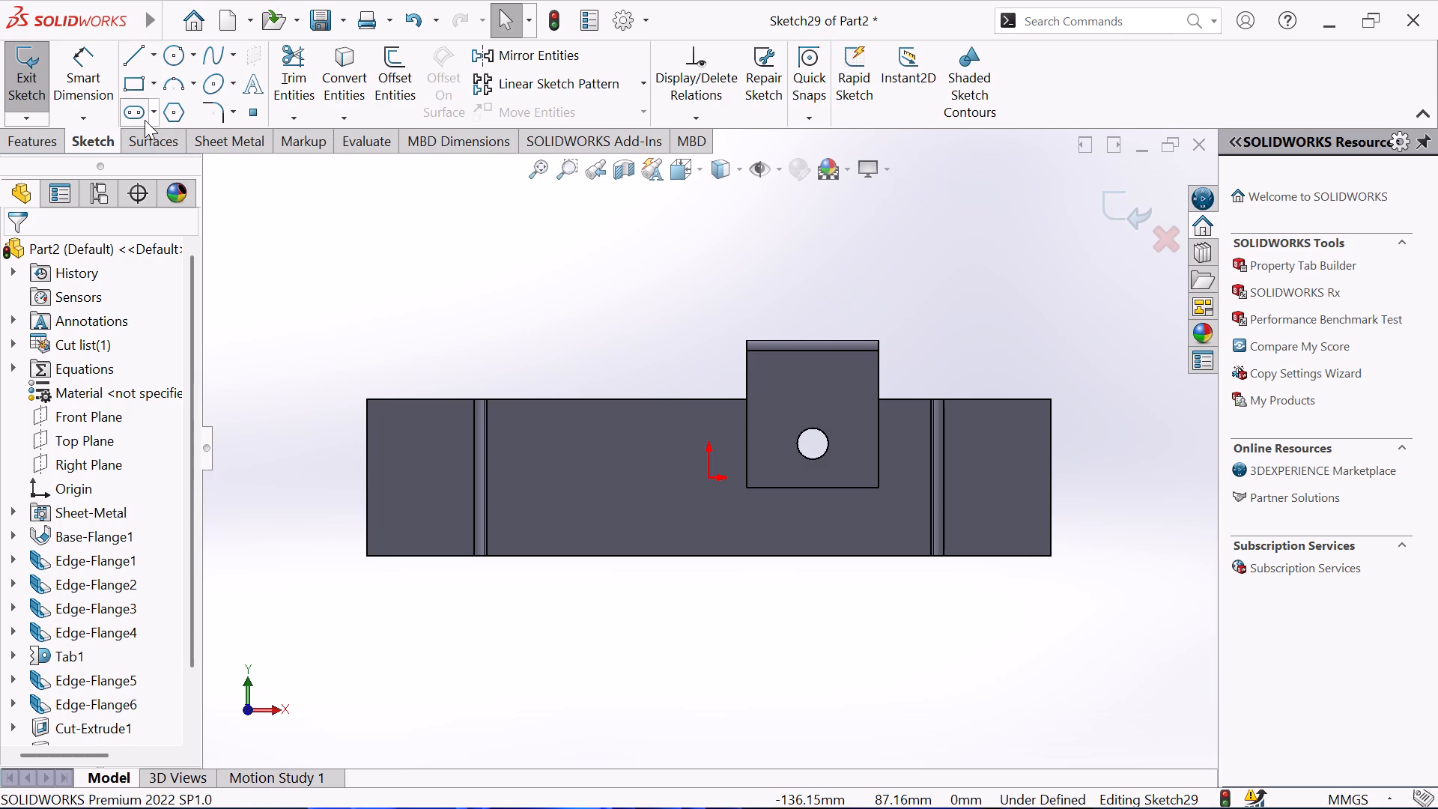
{"action": "left_click", "coordinate": [139, 52]}
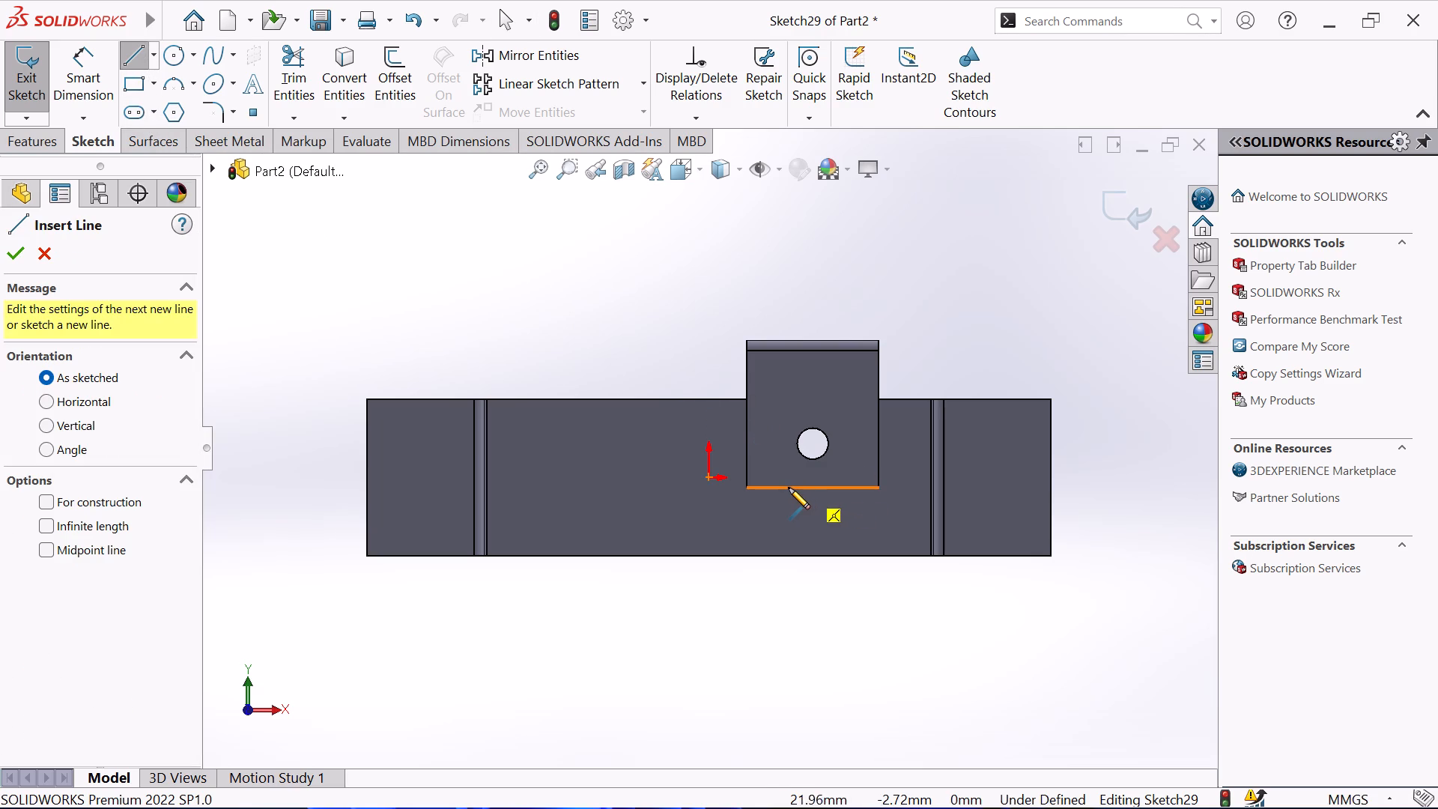
{"action": "left_click", "coordinate": [786, 488]}
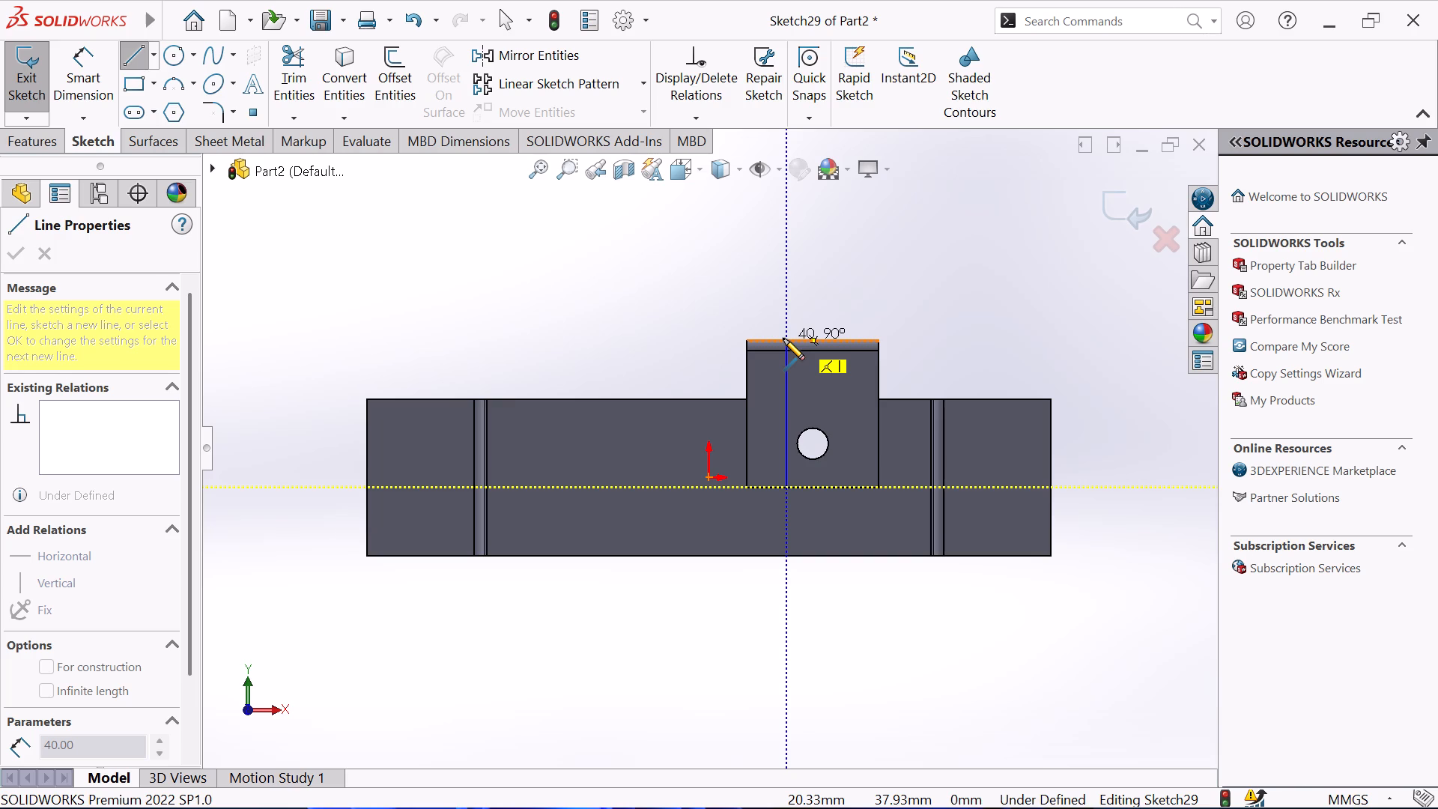
{"action": "left_click", "coordinate": [783, 339]}
{"action": "right_click", "coordinate": [745, 309]}
{"action": "left_click", "coordinate": [773, 319]}
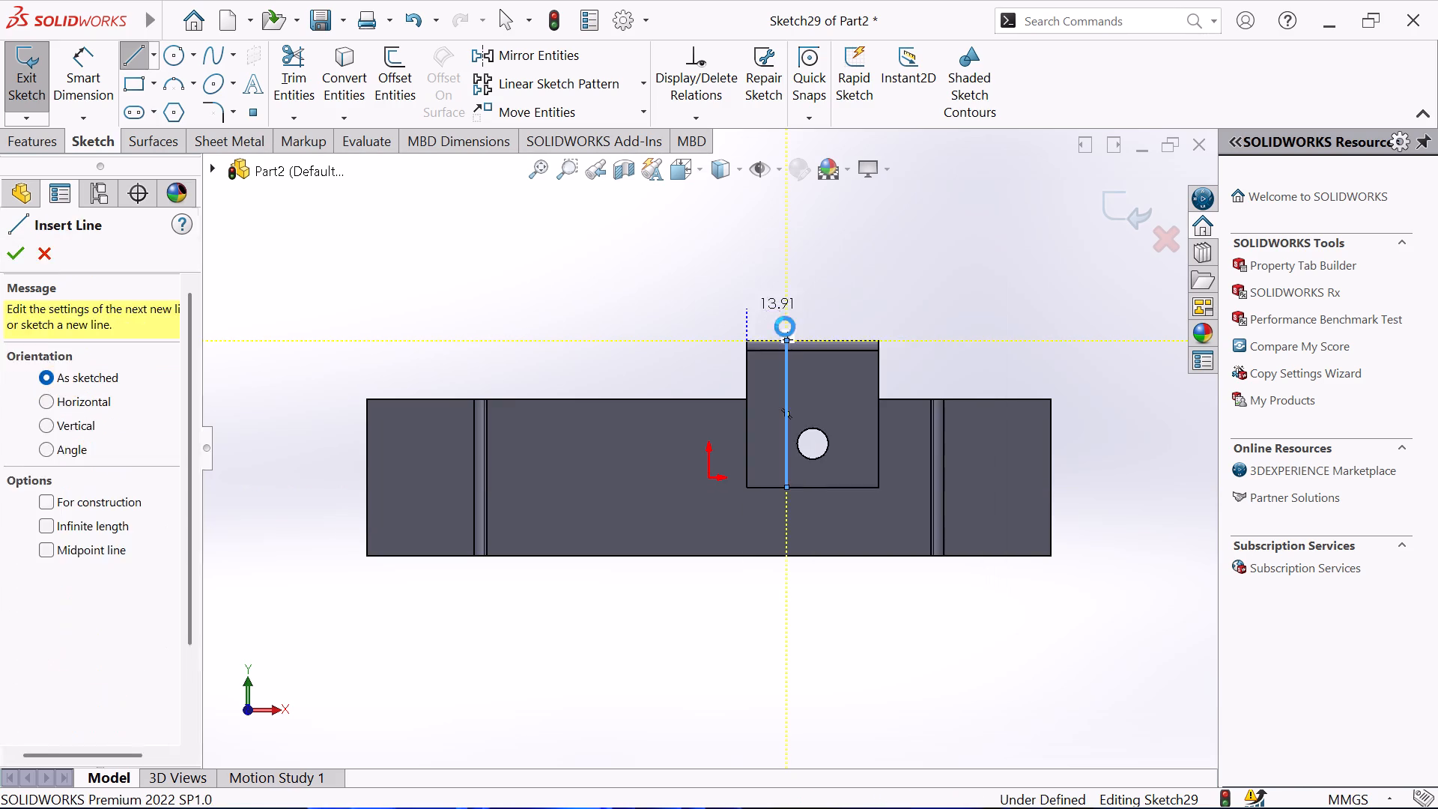
Dimension the vertical line at 25.33 mm from the top flange's right edge and leave the Smart Dimension tool.
{"action": "scroll", "coordinate": [837, 378], "scroll_direction": "down", "scroll_amount": 2}
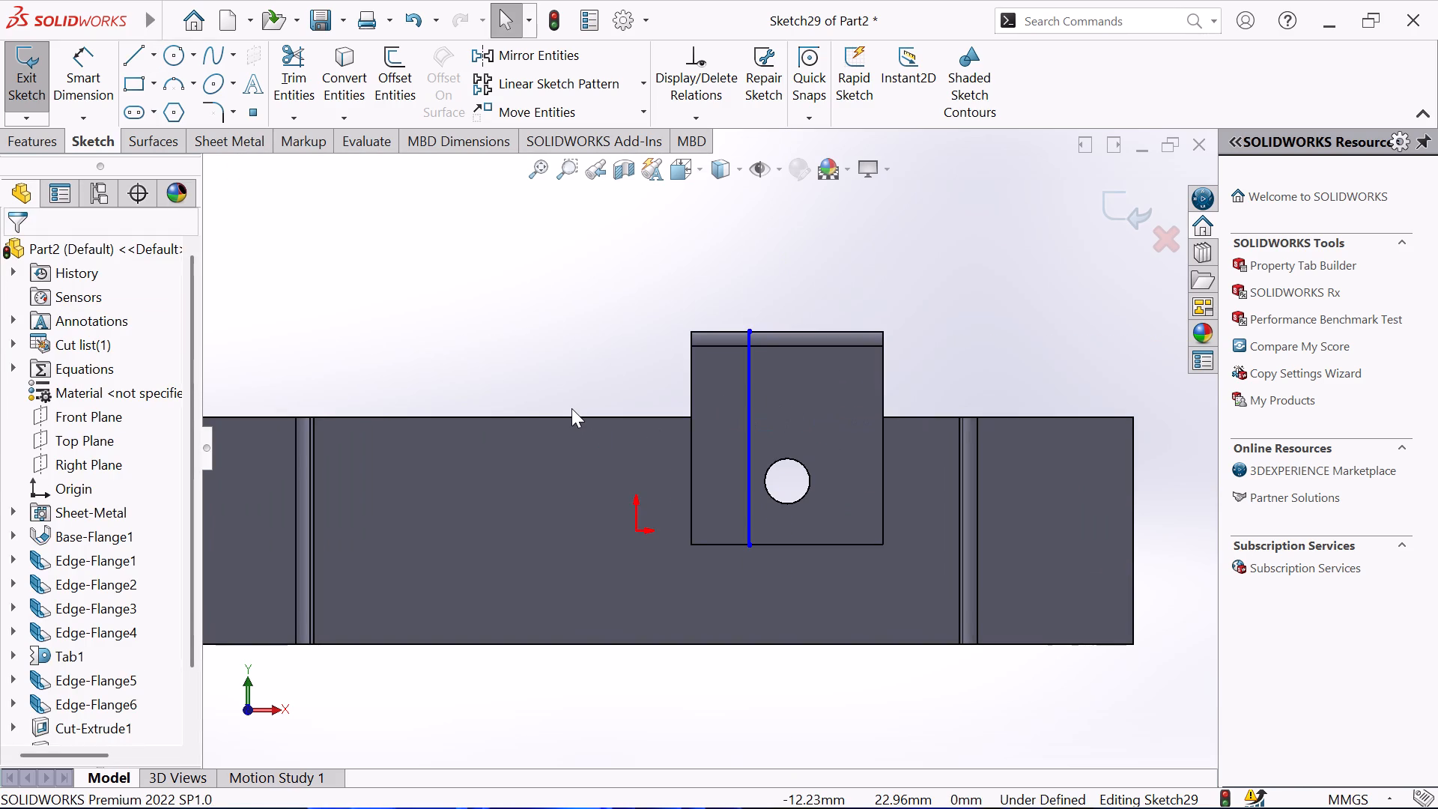
{"action": "left_click", "coordinate": [91, 76]}
{"action": "left_click", "coordinate": [749, 539]}
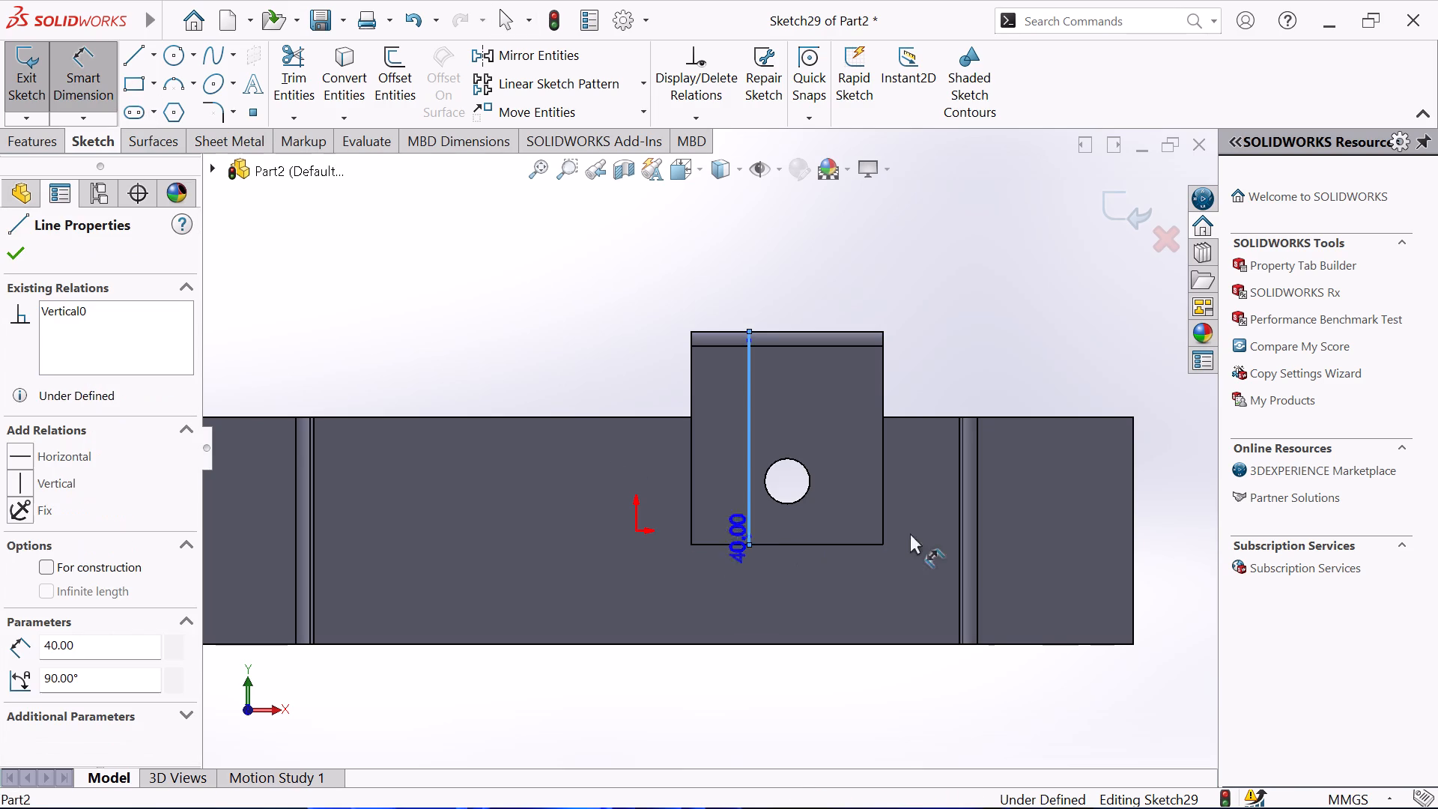
{"action": "left_click", "coordinate": [882, 453]}
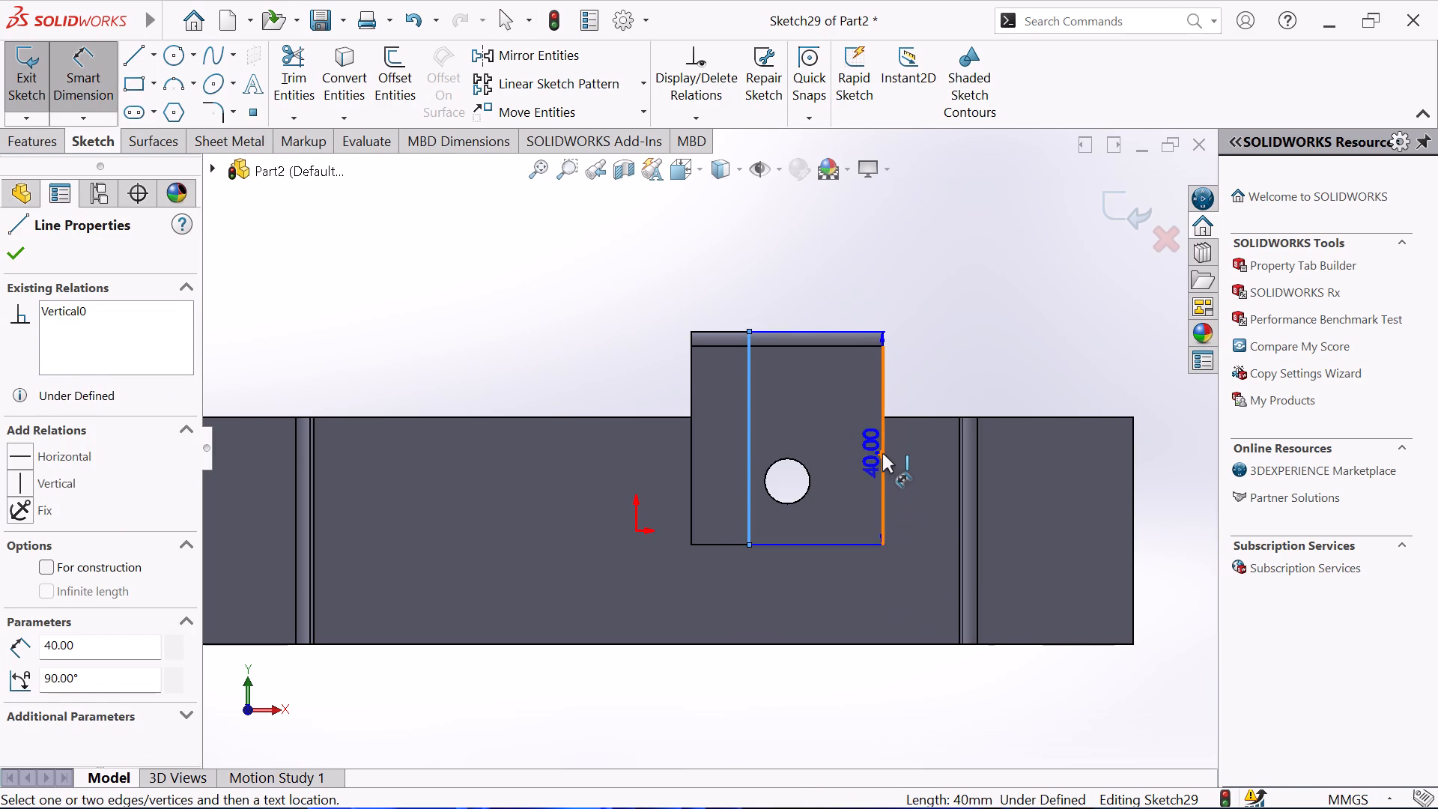
{"action": "left_click", "coordinate": [801, 587]}
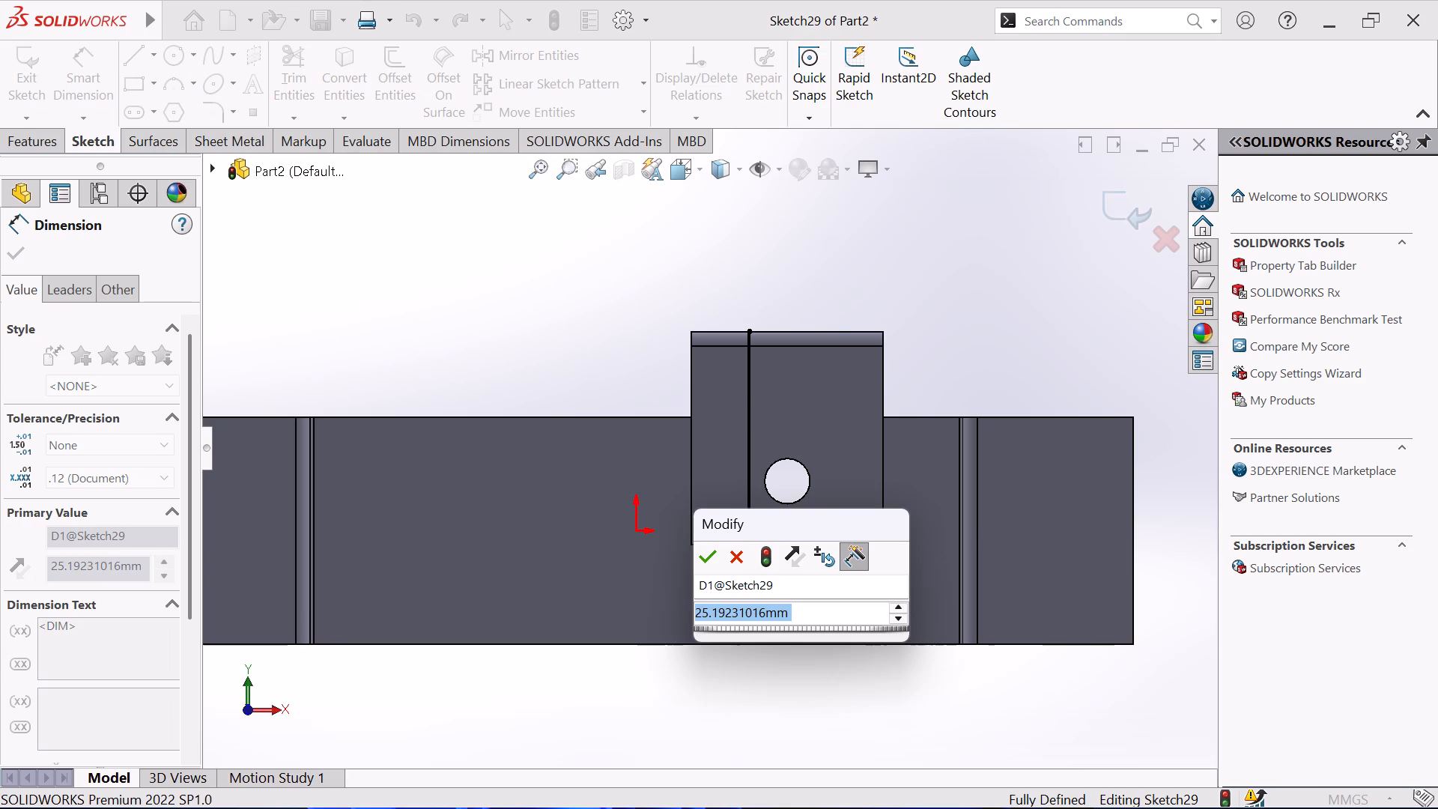
{"action": "type", "text": "25"}
{"action": "type", "text": ".33"}
{"action": "key", "text": "Return"}
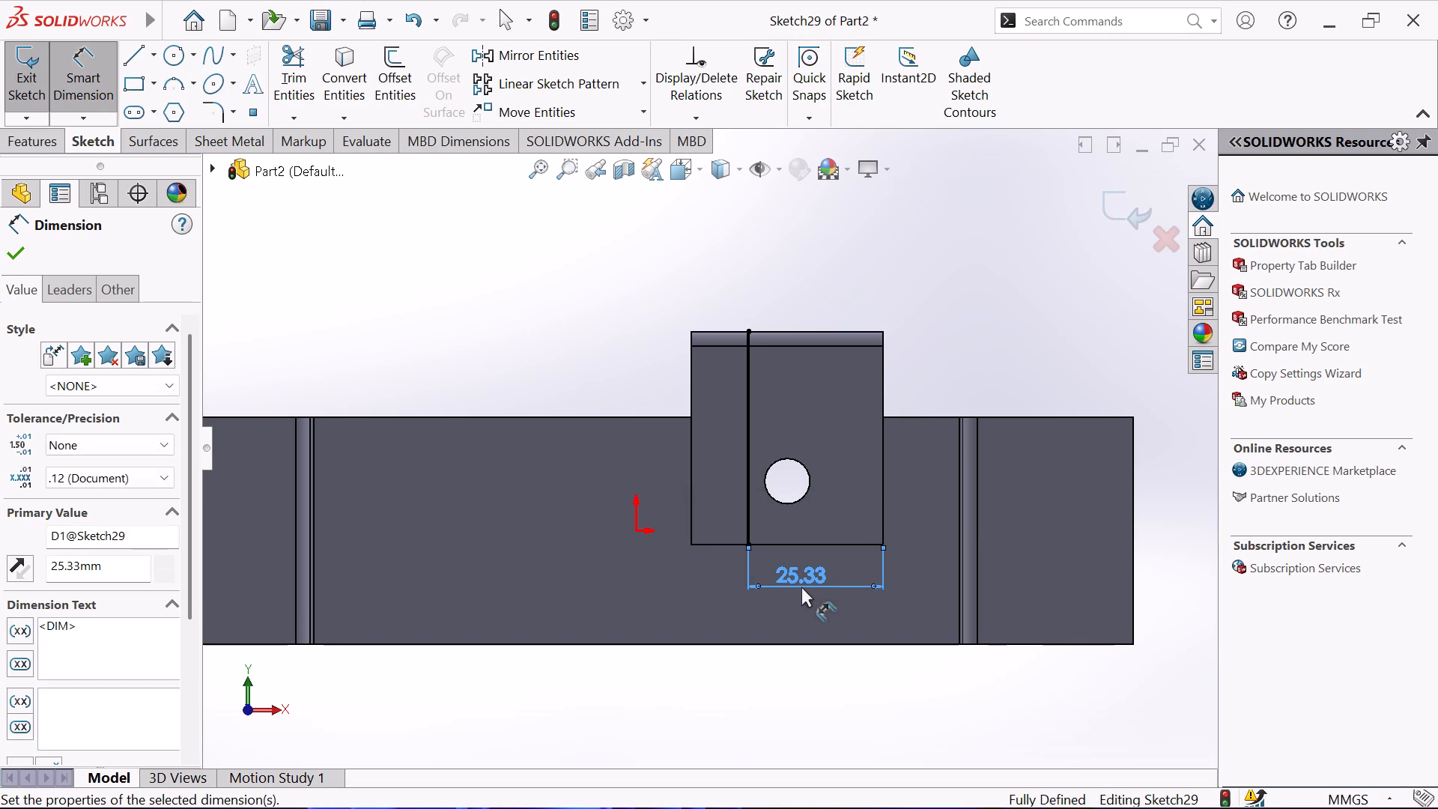
{"action": "right_click", "coordinate": [959, 346]}
{"action": "left_click", "coordinate": [1049, 415]}
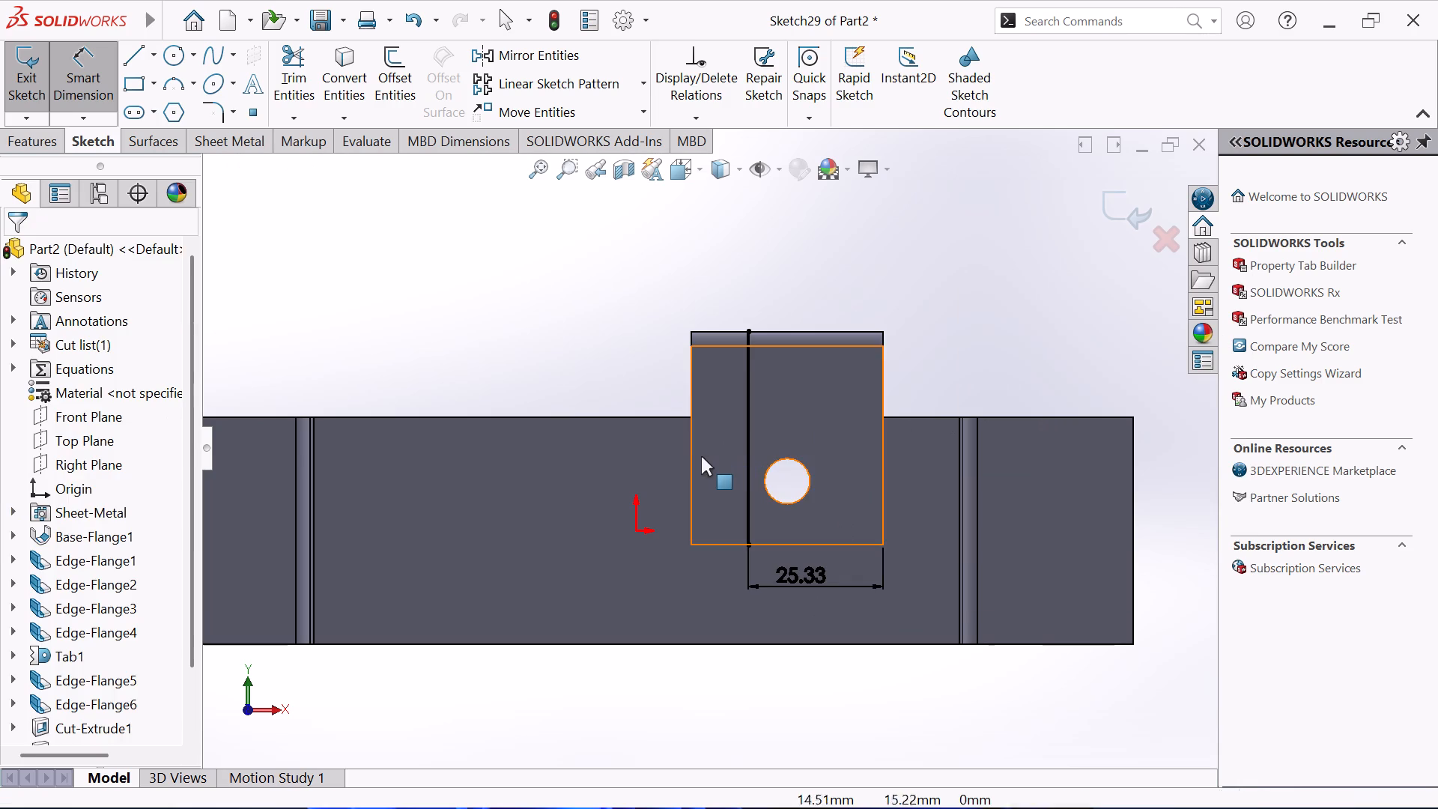
Convert the top flange's left edge, the bend's left edge, and the flange's upper and lower edges into sketch lines.
{"action": "left_click", "coordinate": [693, 437]}
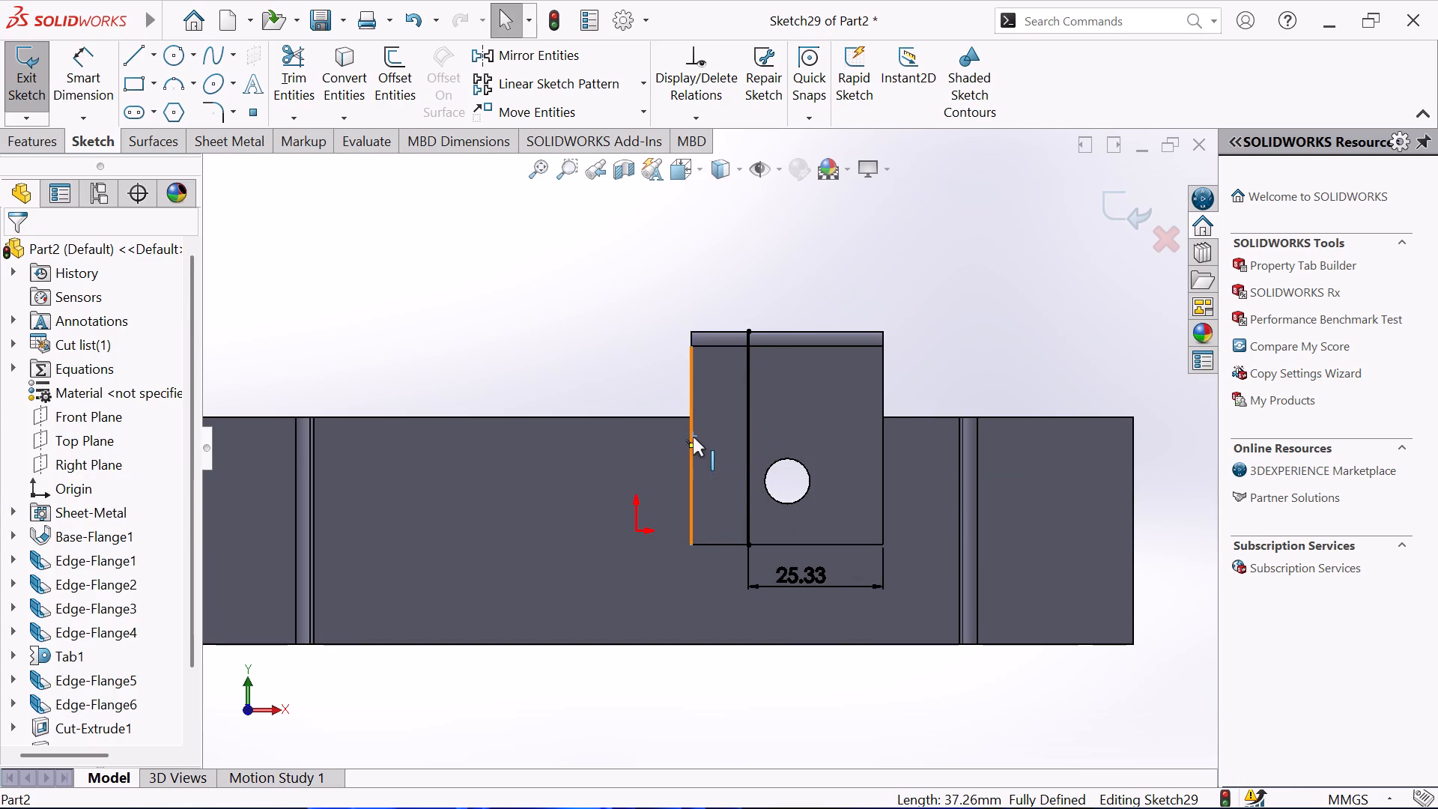
{"action": "left_click", "coordinate": [354, 82]}
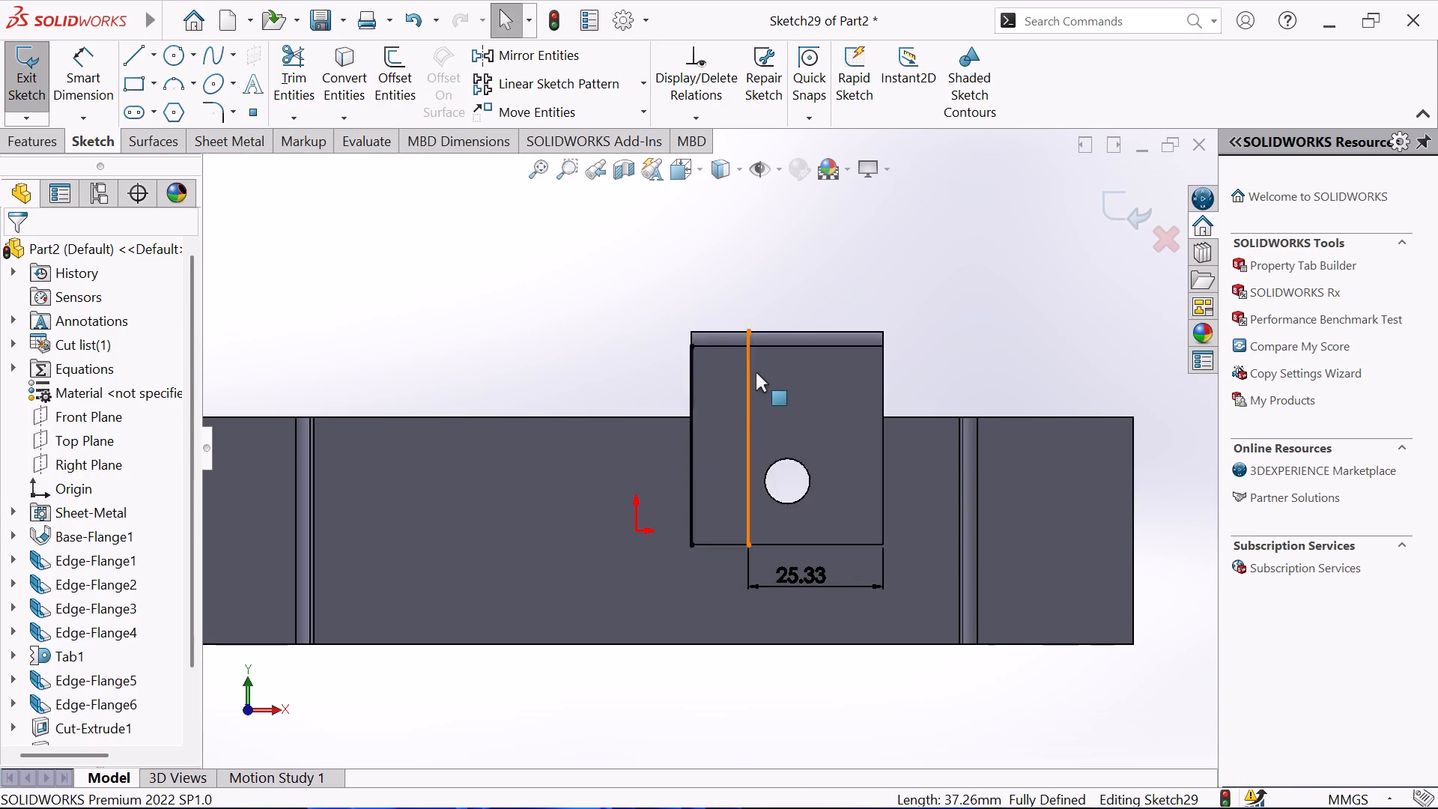
{"action": "scroll", "coordinate": [756, 372], "scroll_direction": "down", "scroll_amount": 2}
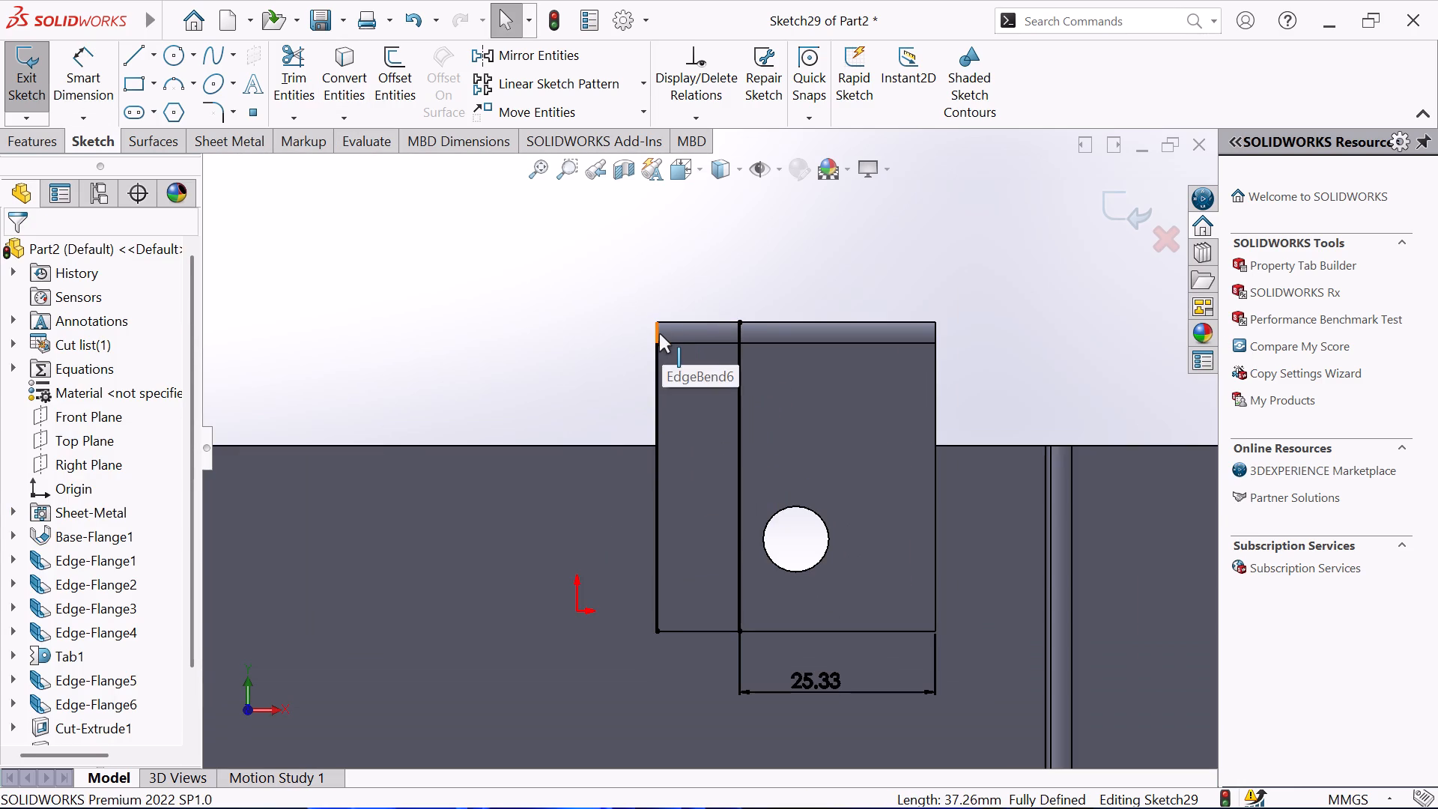
{"action": "left_click", "coordinate": [658, 334]}
{"action": "left_click", "coordinate": [338, 90]}
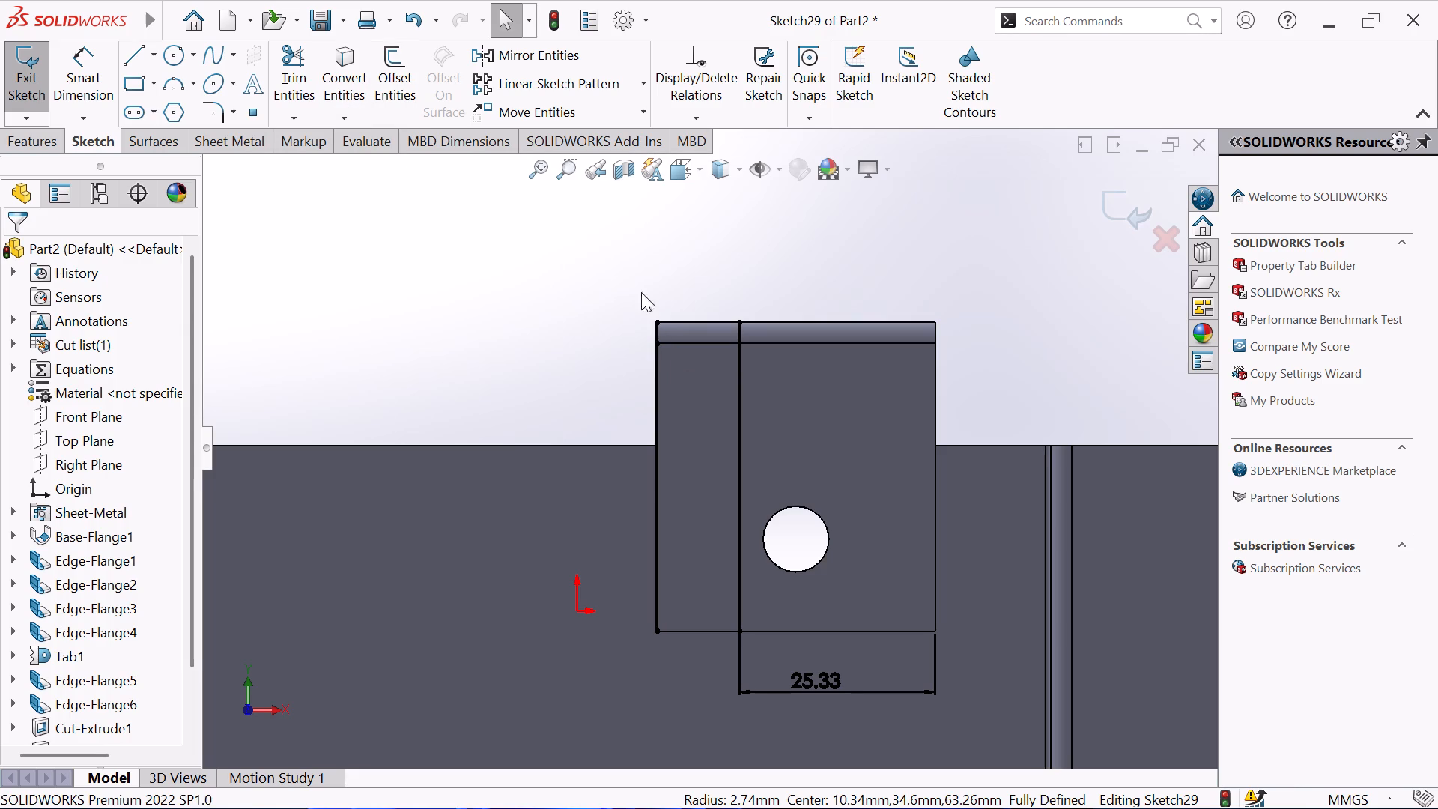
{"action": "left_click", "coordinate": [700, 322]}
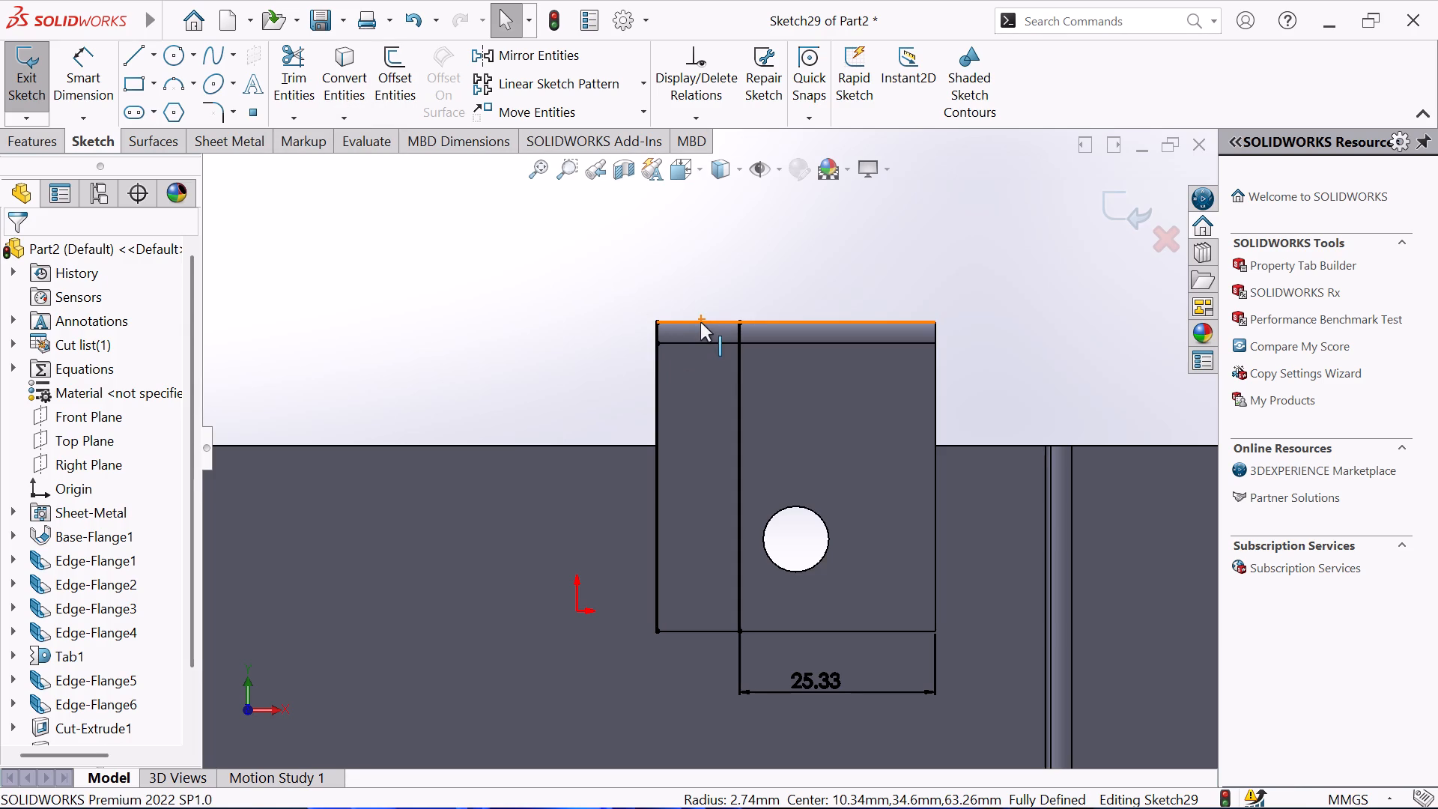
{"action": "left_click", "coordinate": [348, 91]}
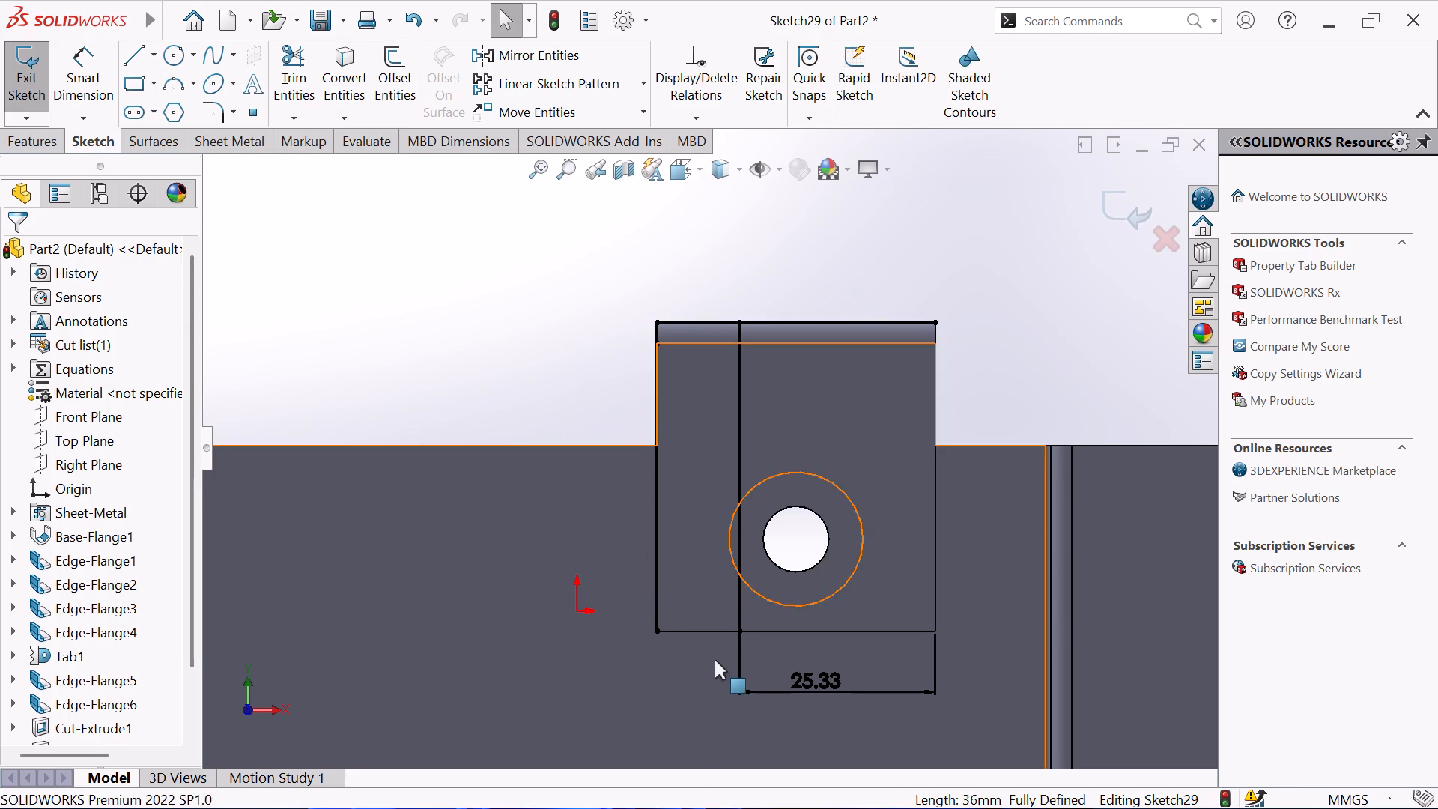
{"action": "left_click", "coordinate": [707, 630]}
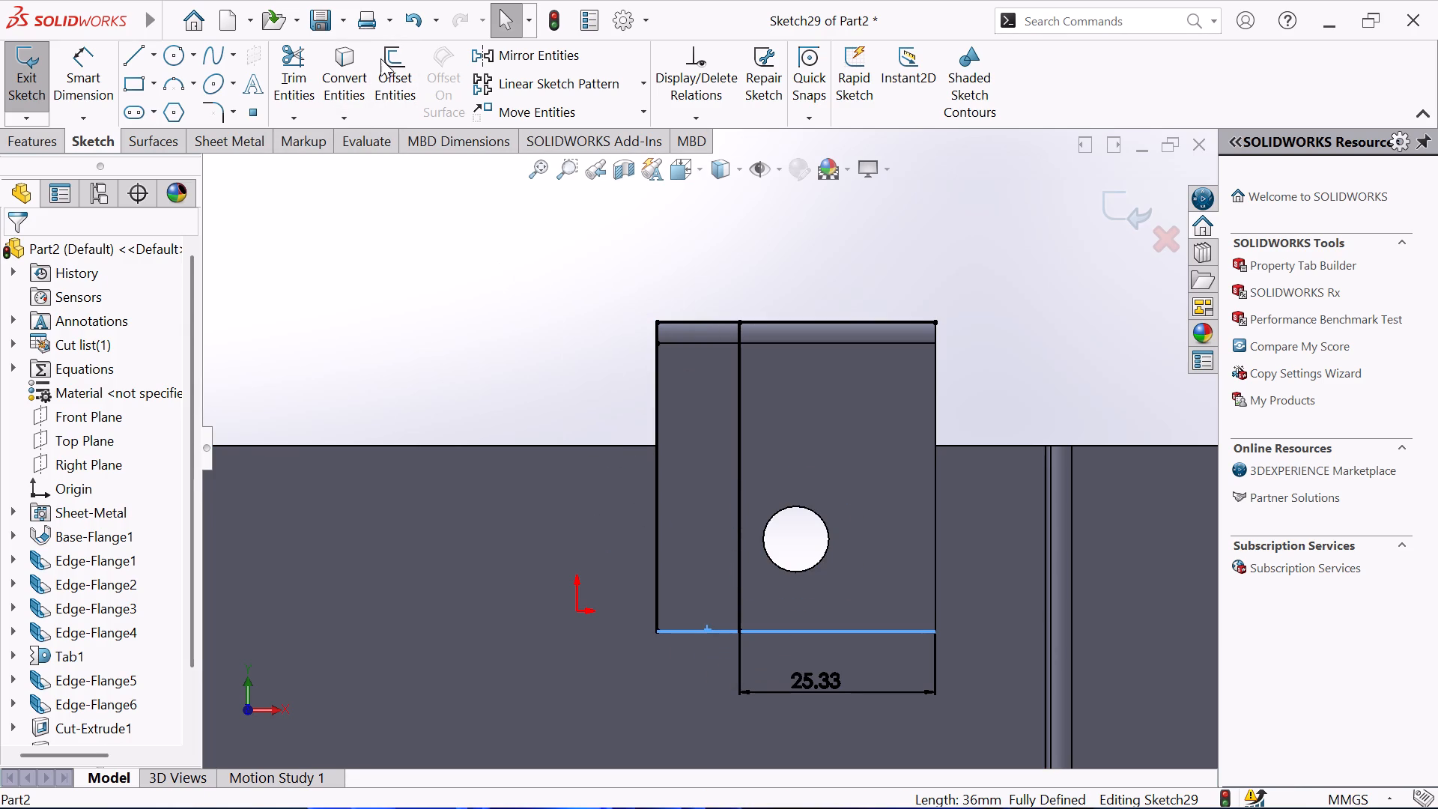
{"action": "left_click", "coordinate": [333, 84]}
Trim the converted upper and lower lines to the right of the vertical line, leaving a closed rectangle along the flange's left side.
{"action": "left_click", "coordinate": [299, 73]}
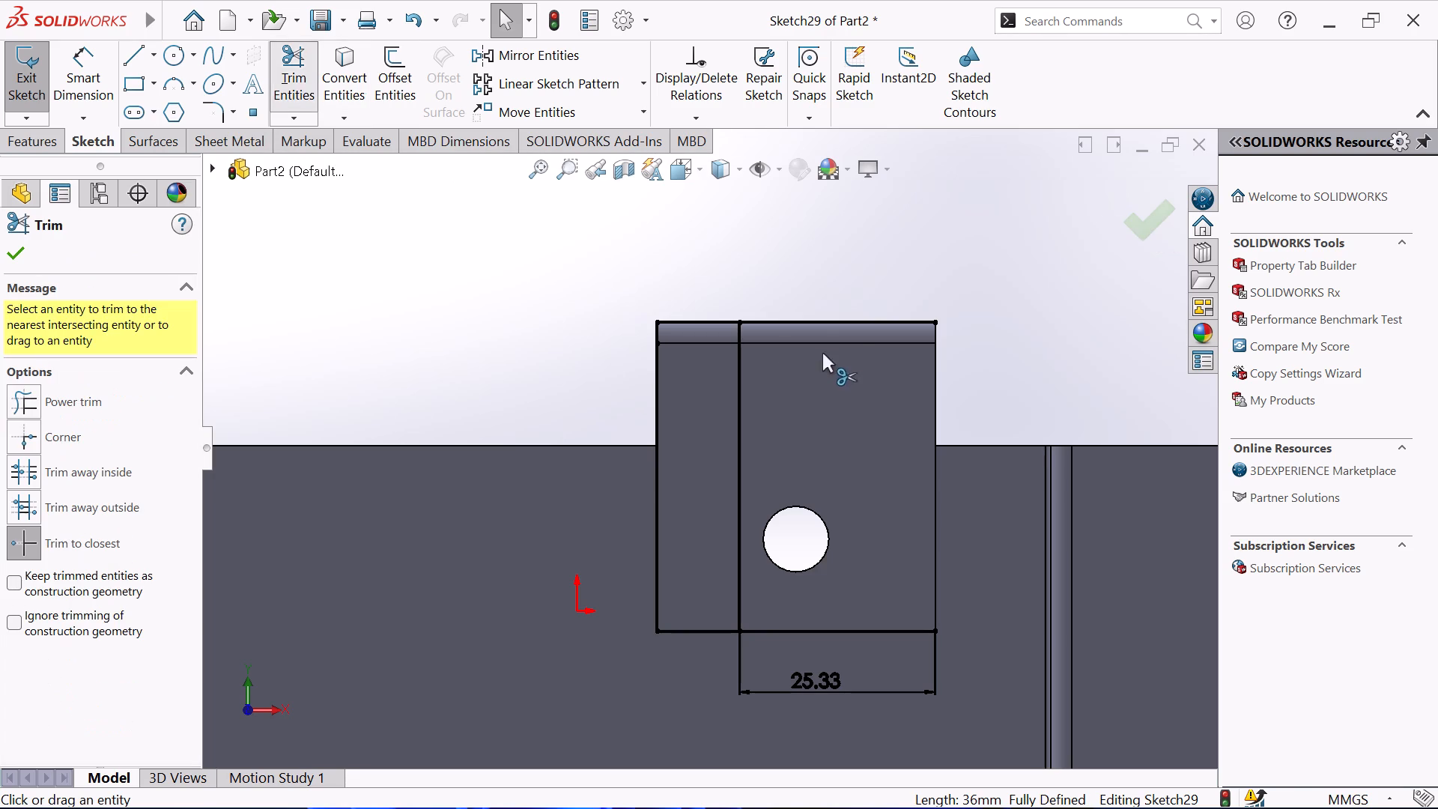
{"action": "left_click", "coordinate": [821, 324]}
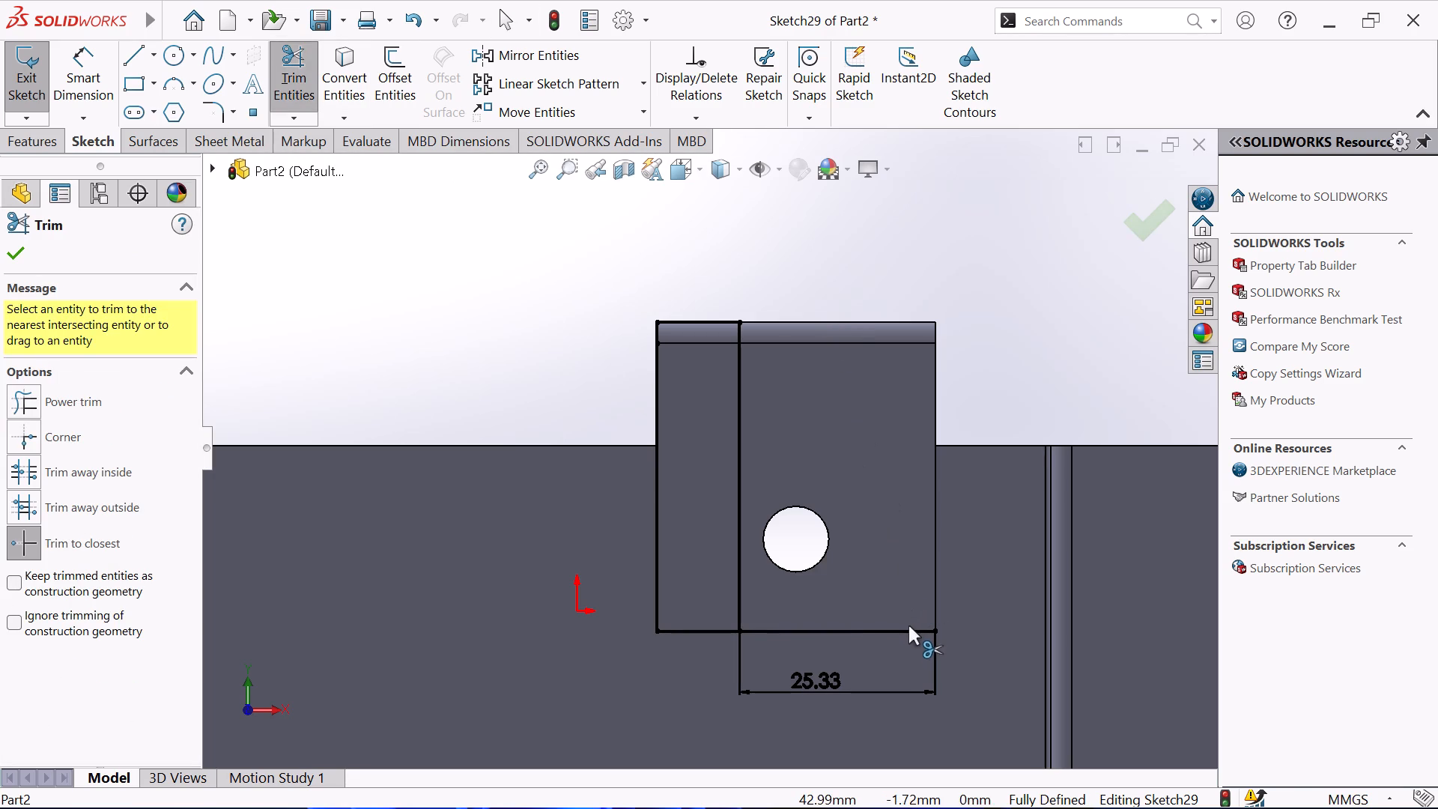
{"action": "left_click", "coordinate": [908, 628]}
{"action": "right_click", "coordinate": [809, 240]}
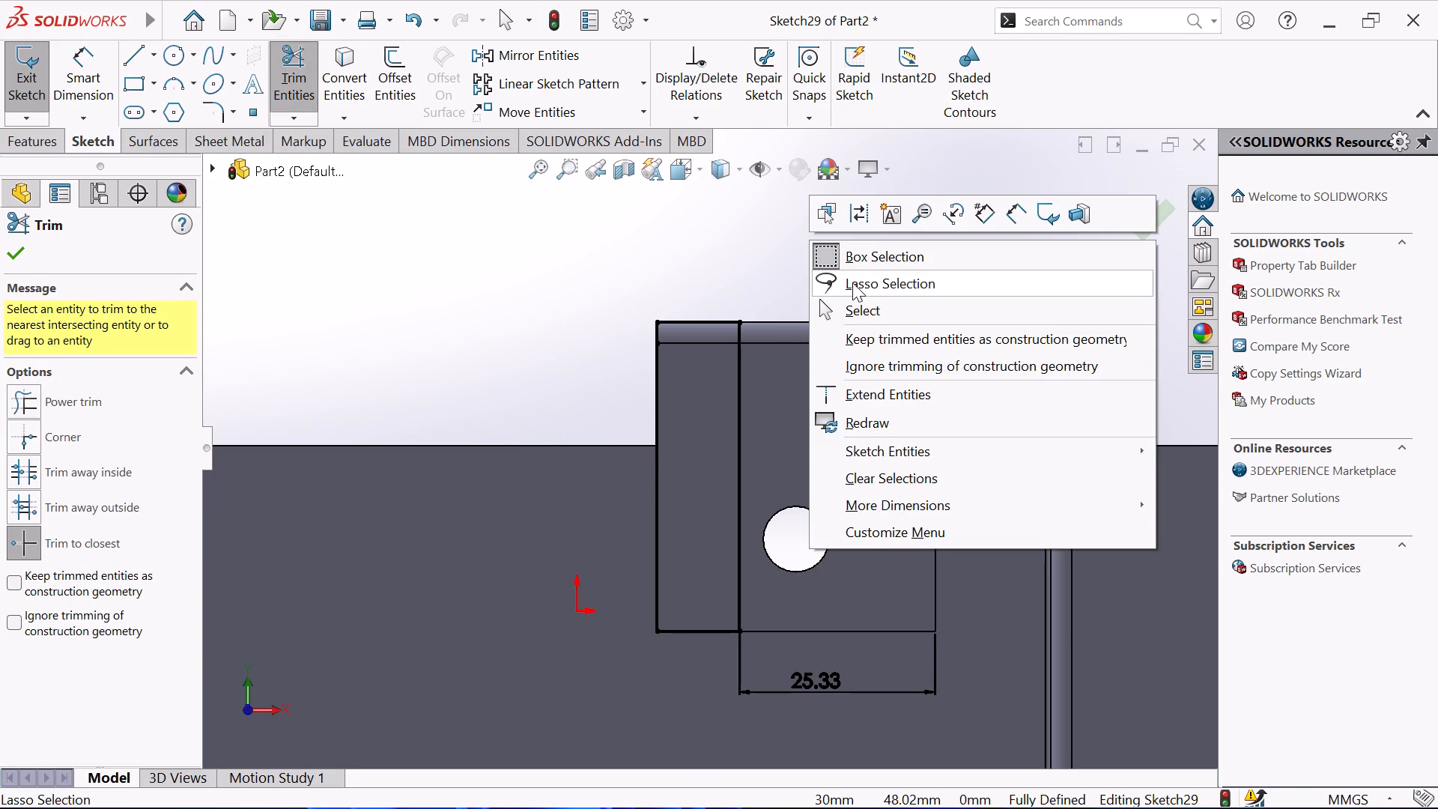
{"action": "left_click", "coordinate": [869, 307]}
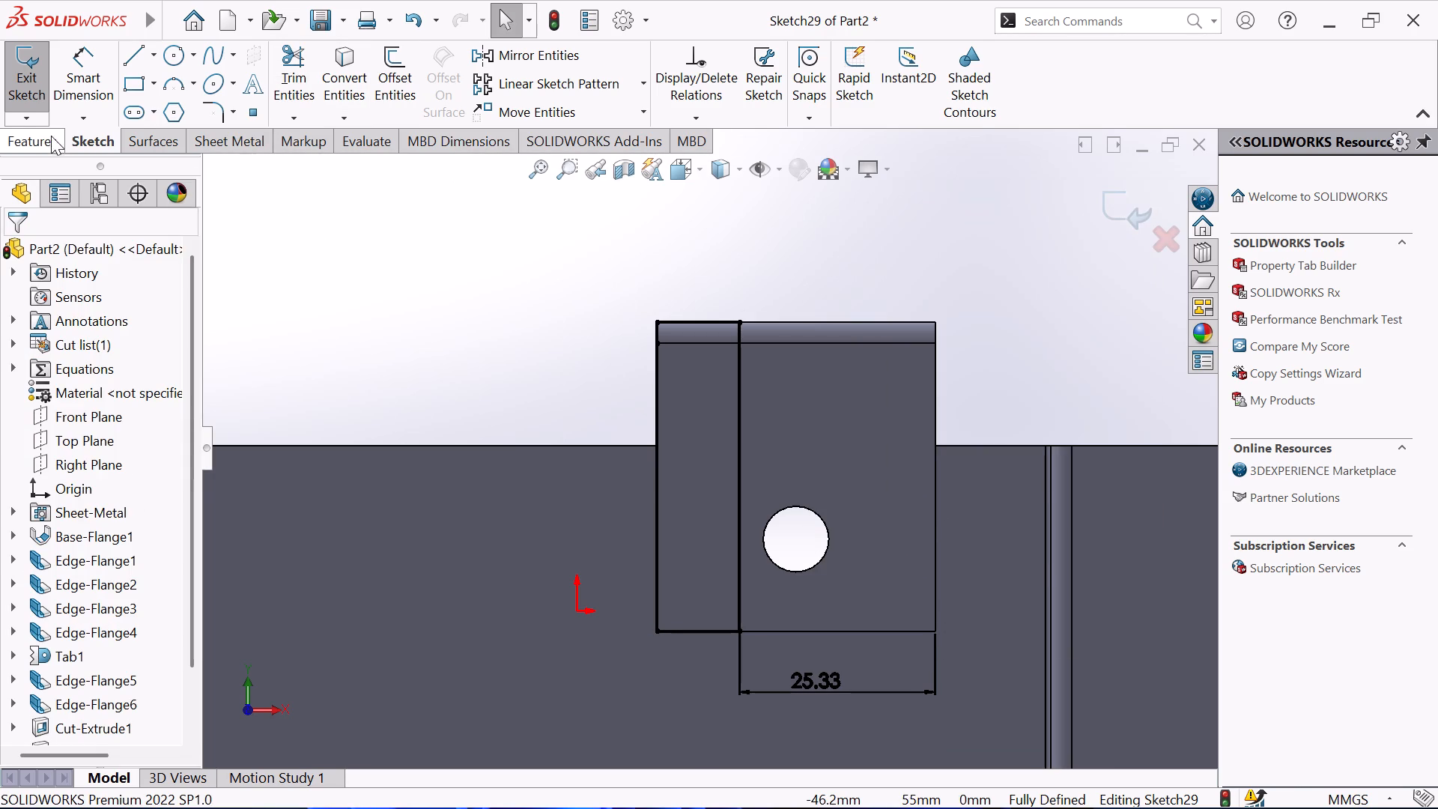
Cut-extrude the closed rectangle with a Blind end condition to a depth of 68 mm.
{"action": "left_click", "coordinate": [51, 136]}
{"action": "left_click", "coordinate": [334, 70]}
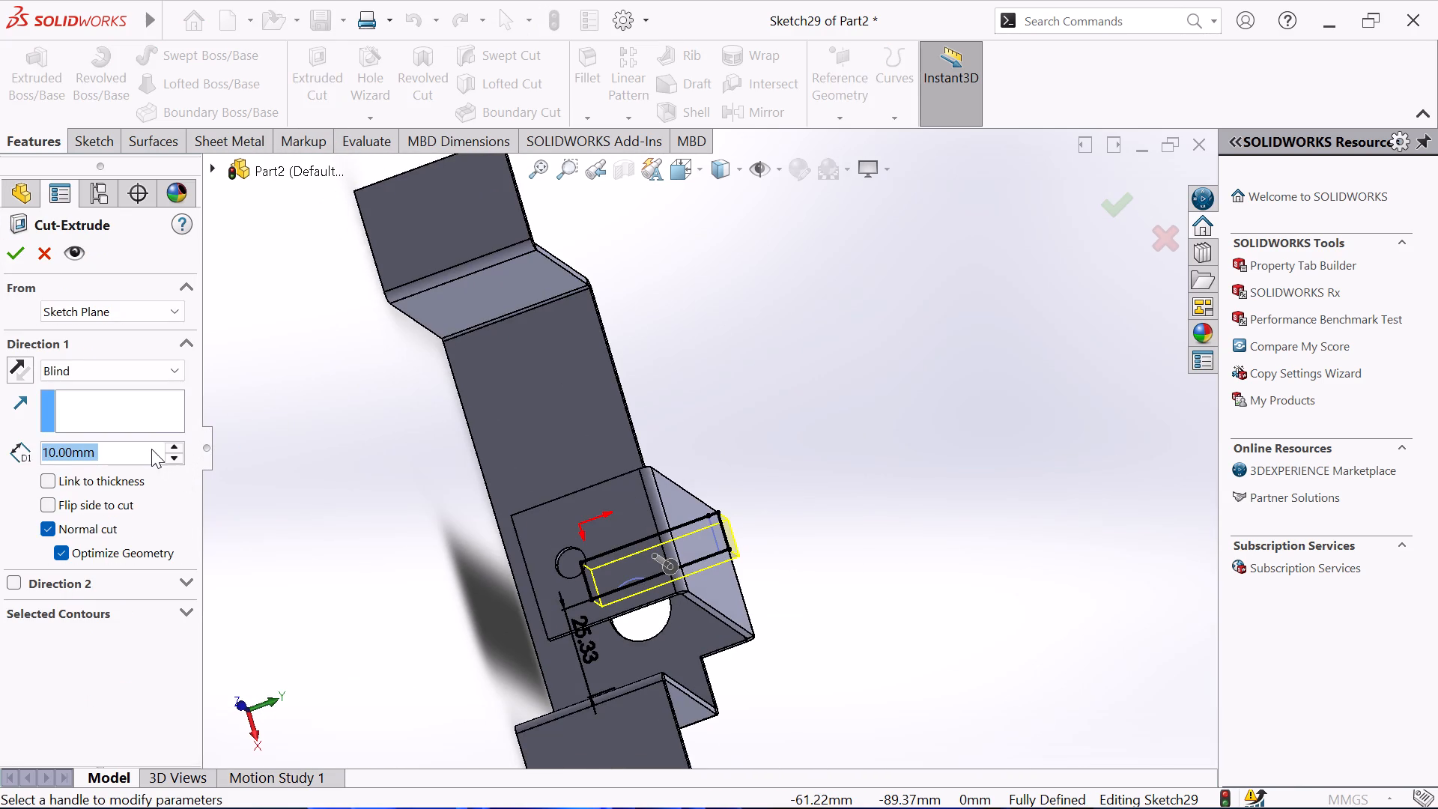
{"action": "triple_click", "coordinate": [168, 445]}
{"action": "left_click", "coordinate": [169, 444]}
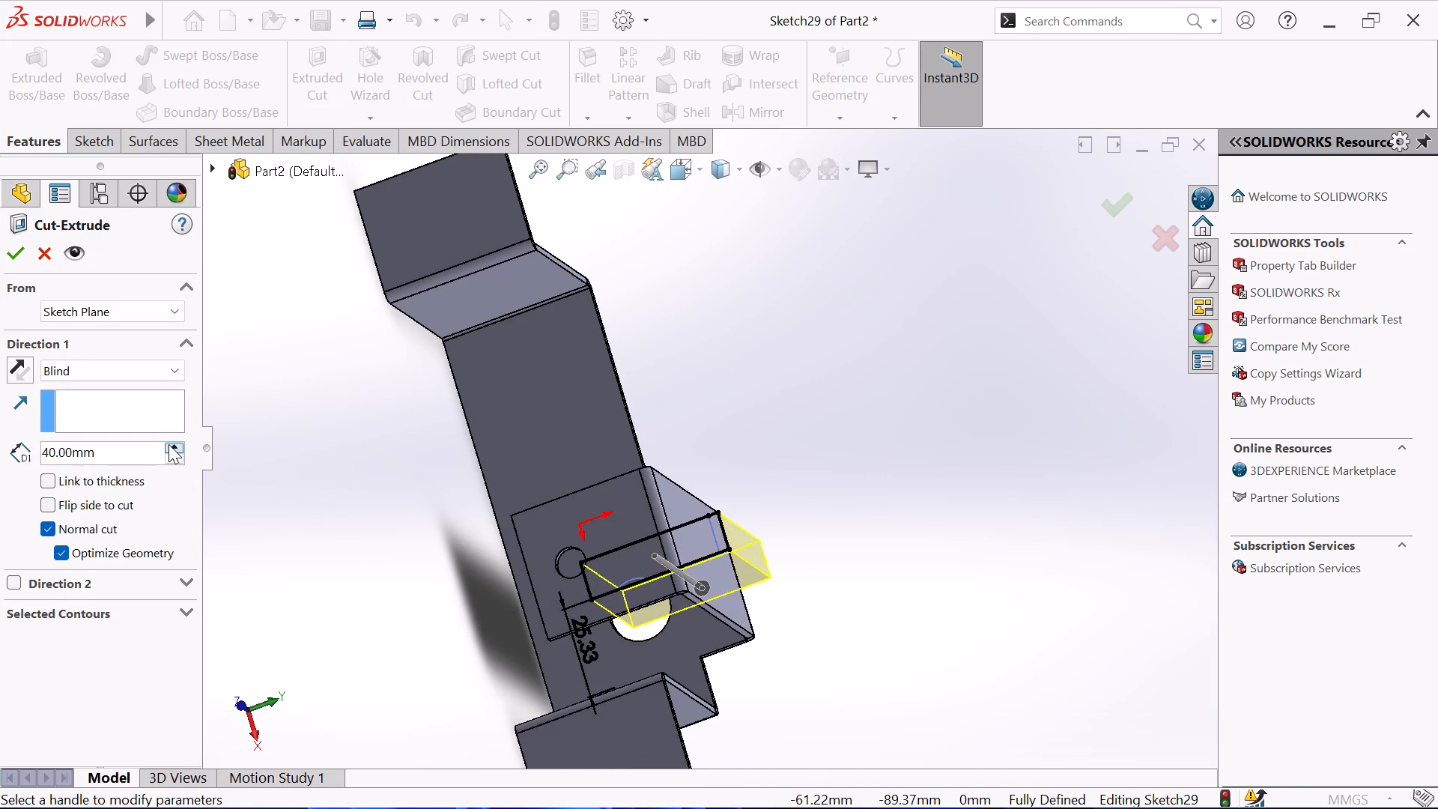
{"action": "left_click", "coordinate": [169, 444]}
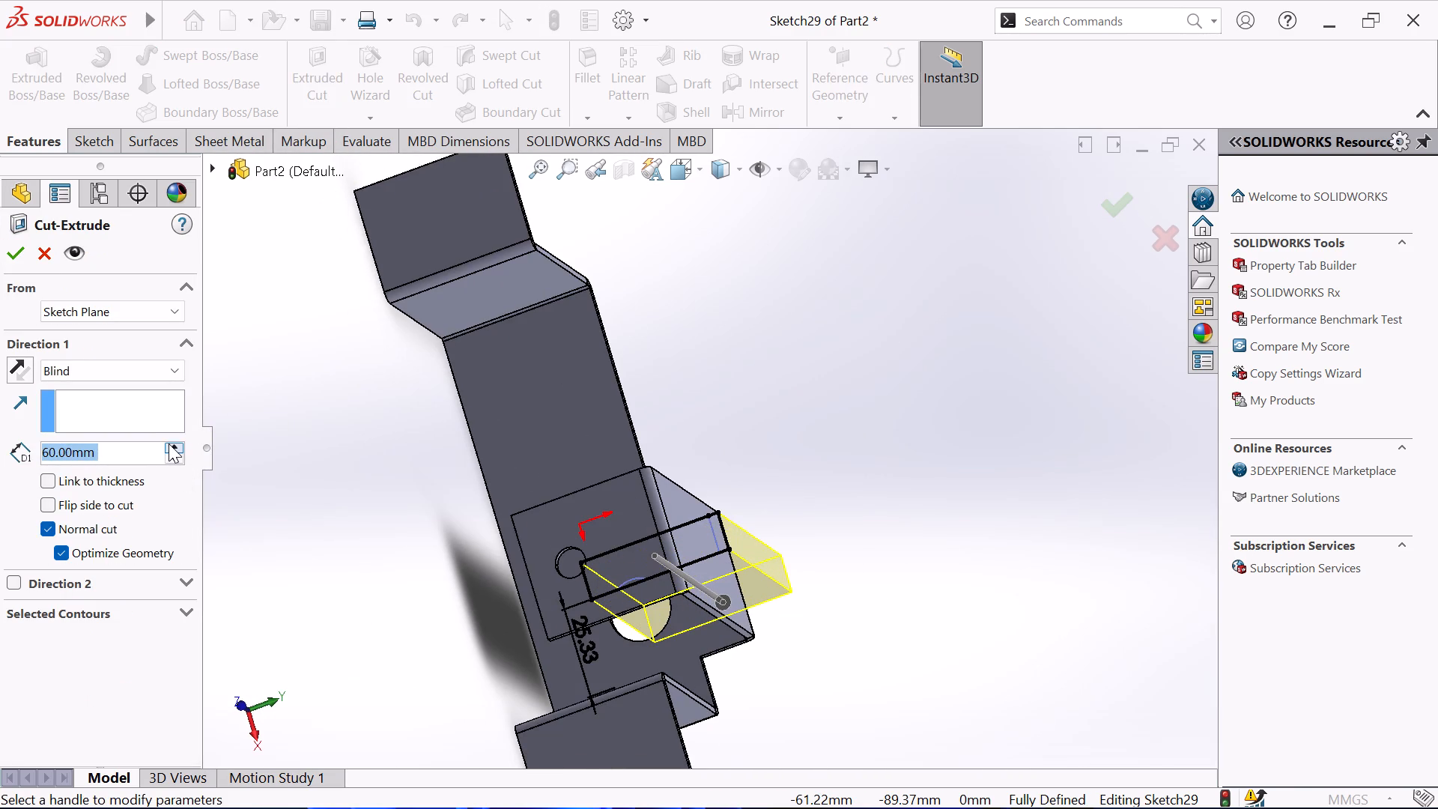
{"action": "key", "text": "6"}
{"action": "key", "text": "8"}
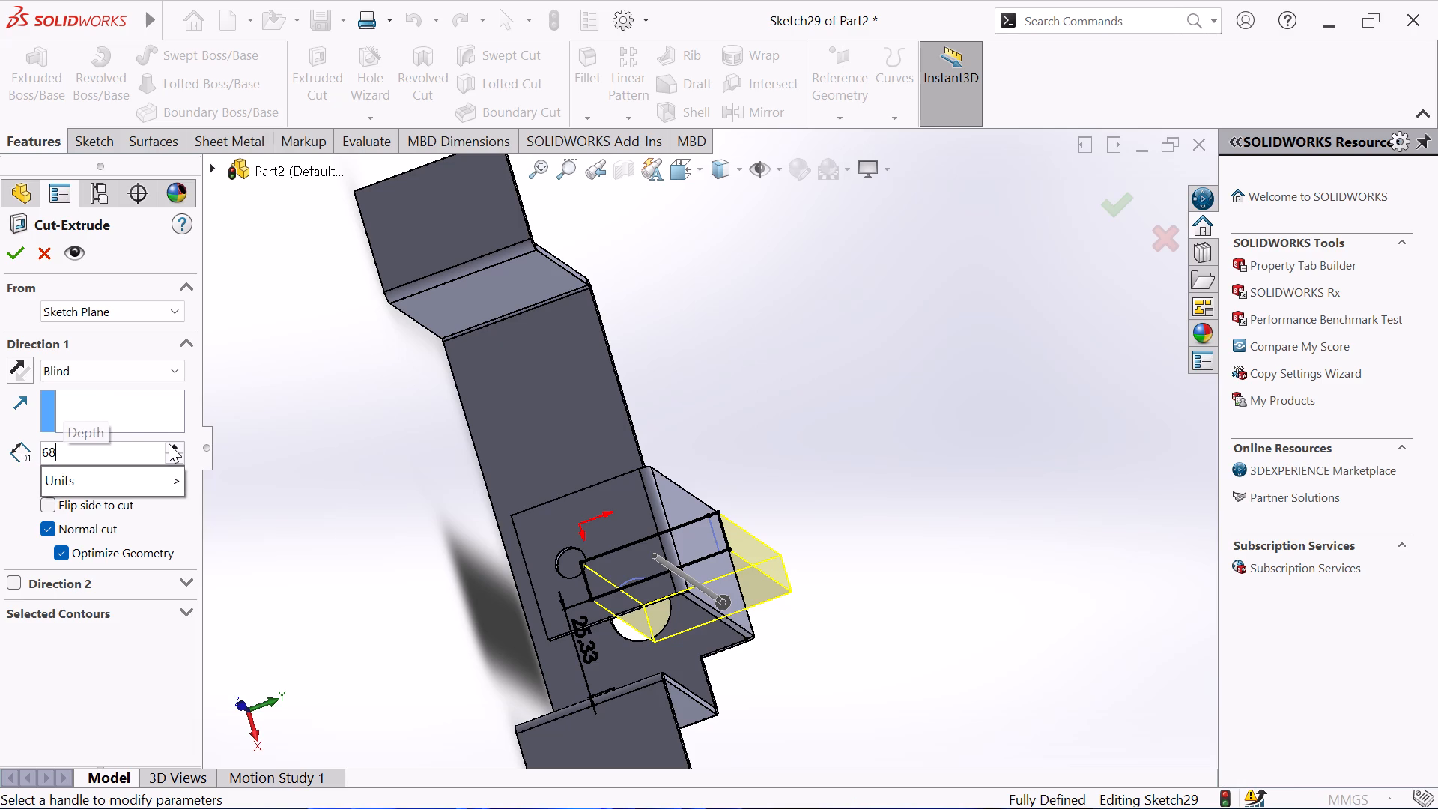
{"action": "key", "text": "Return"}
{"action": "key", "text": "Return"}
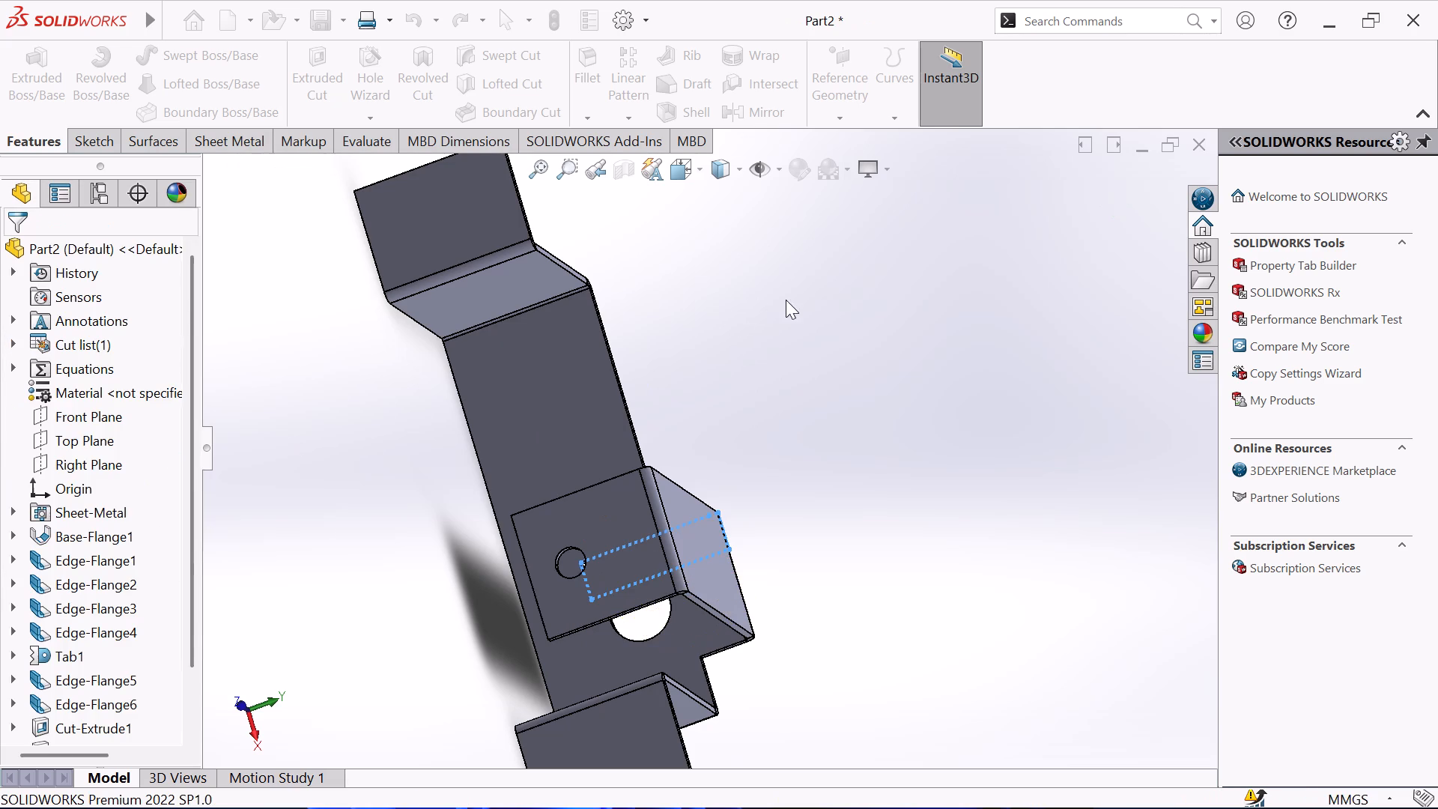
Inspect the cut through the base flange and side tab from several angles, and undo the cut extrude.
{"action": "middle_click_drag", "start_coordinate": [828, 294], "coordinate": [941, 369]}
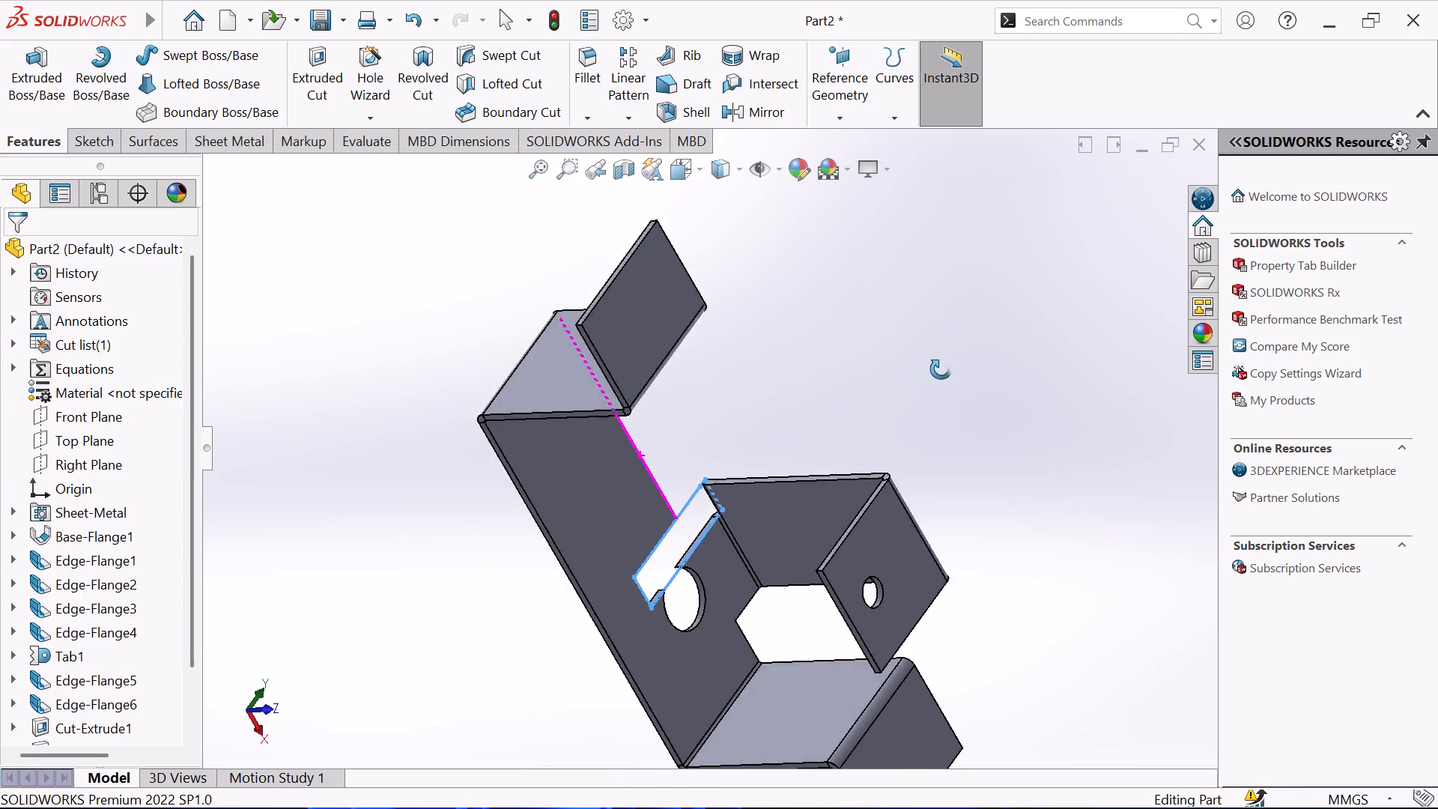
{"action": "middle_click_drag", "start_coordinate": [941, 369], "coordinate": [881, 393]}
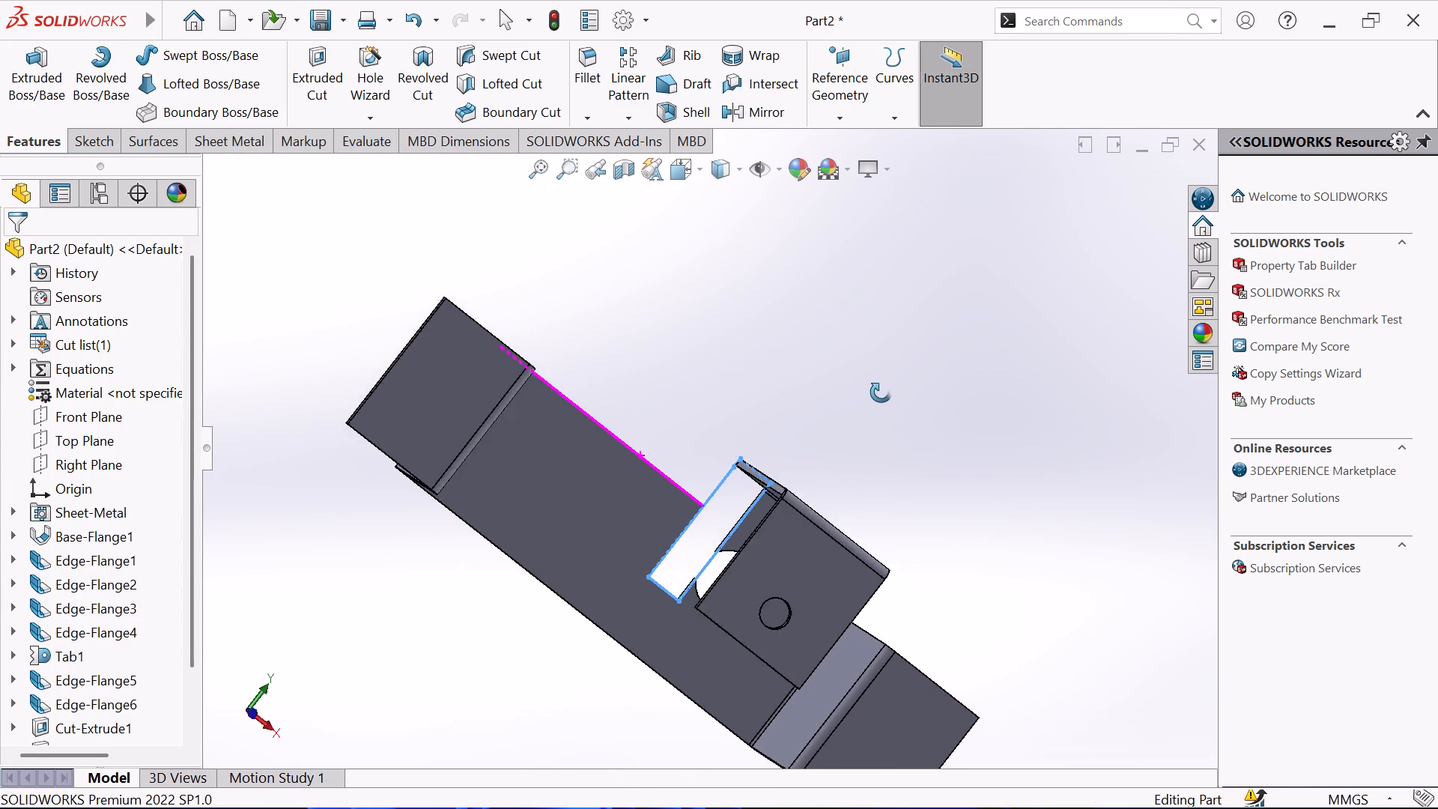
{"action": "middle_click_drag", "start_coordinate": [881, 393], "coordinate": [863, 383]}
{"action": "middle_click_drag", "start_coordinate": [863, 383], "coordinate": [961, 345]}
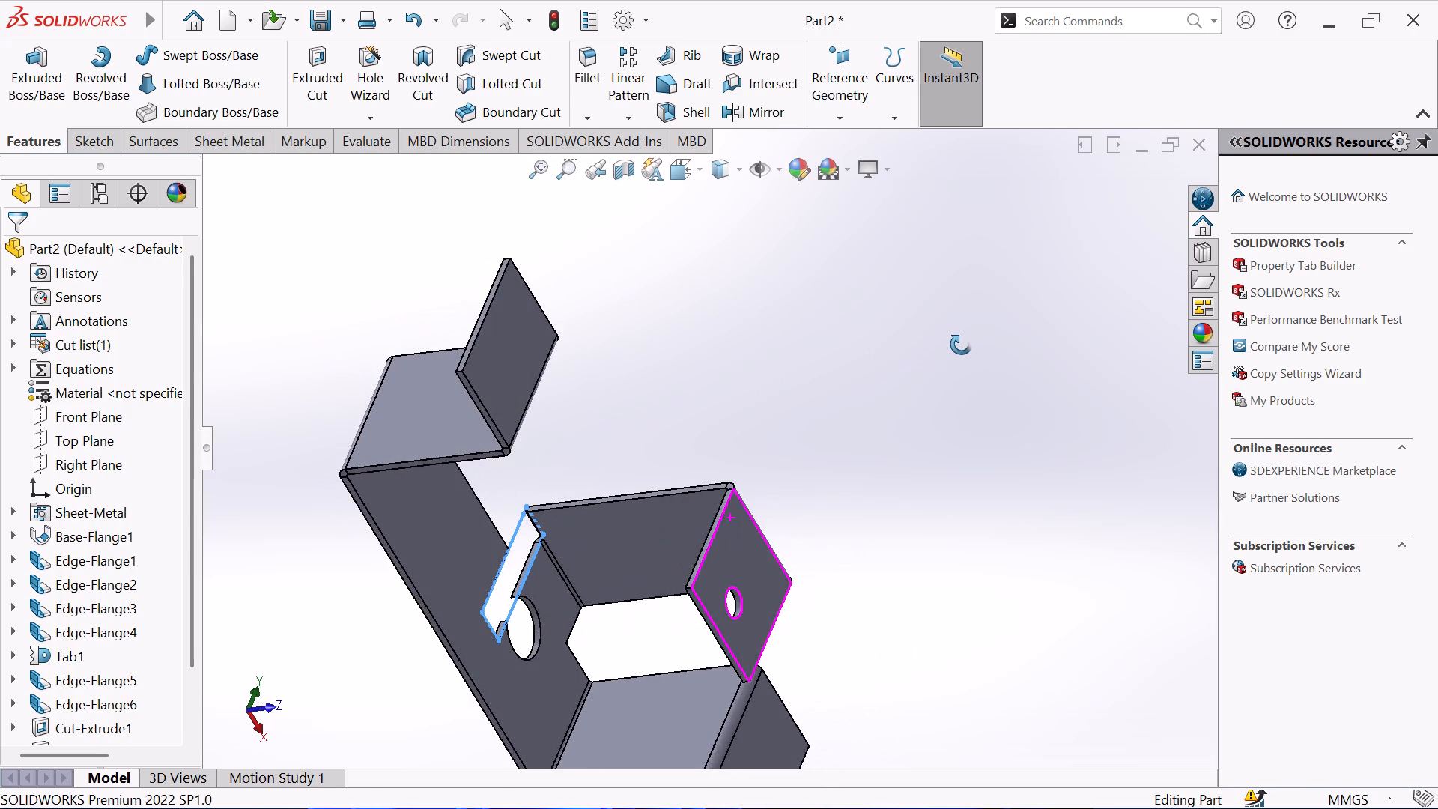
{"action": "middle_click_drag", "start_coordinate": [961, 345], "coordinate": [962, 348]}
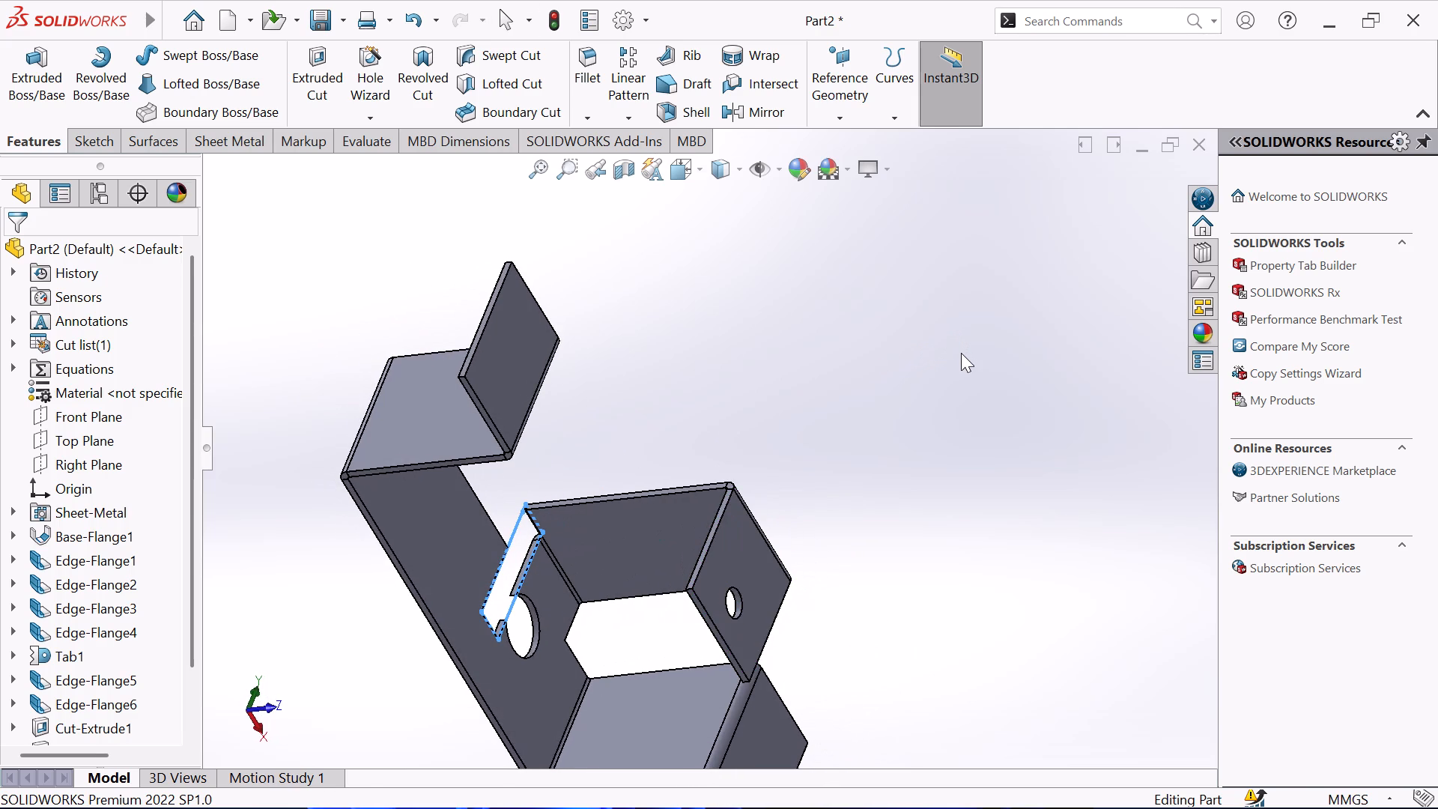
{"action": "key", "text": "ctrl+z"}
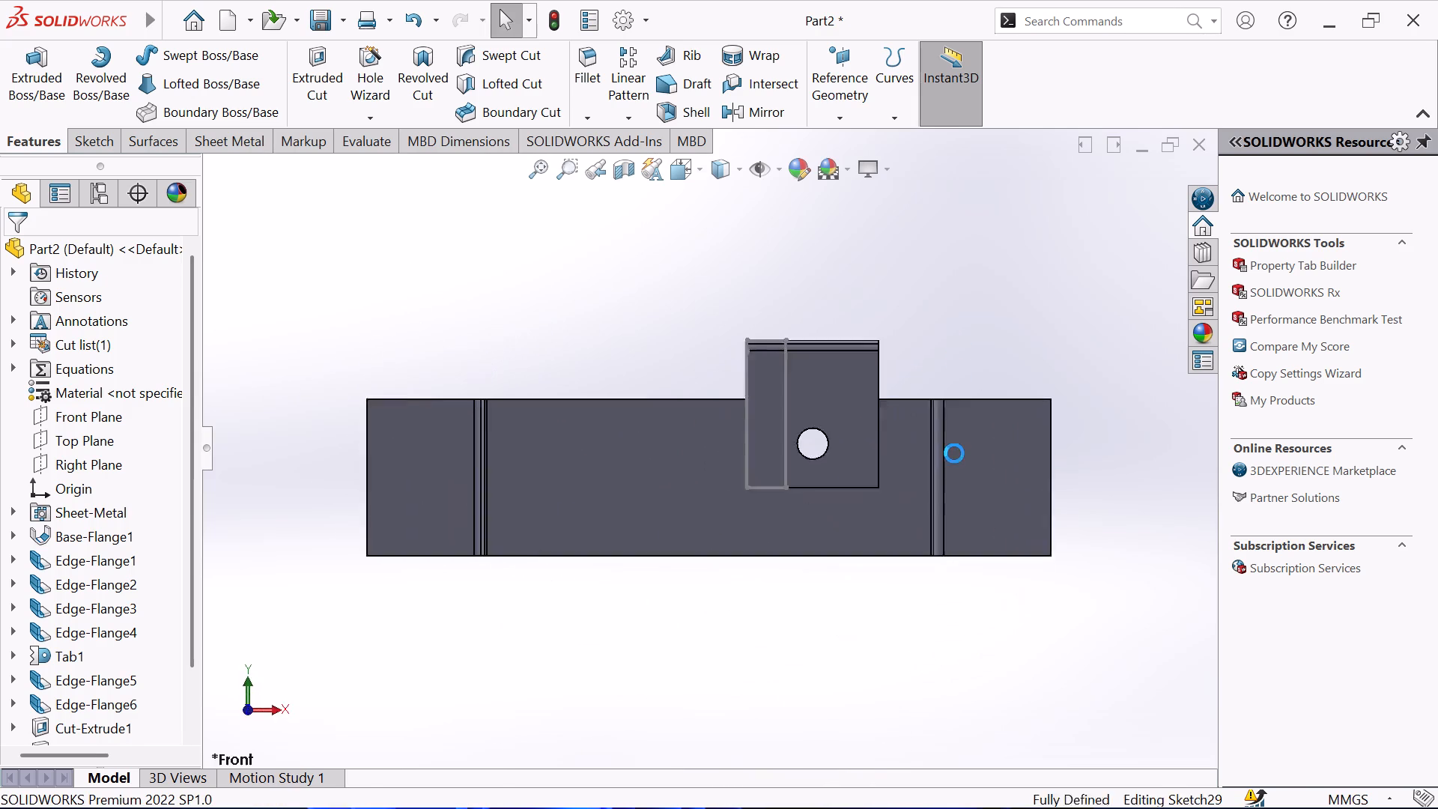
Delete the 40 mm vertical line from the base-face sketch together with its associated dimension.
{"action": "middle_click_drag", "start_coordinate": [968, 327], "coordinate": [1032, 214]}
{"action": "scroll", "coordinate": [733, 368], "scroll_direction": "up", "scroll_amount": 3}
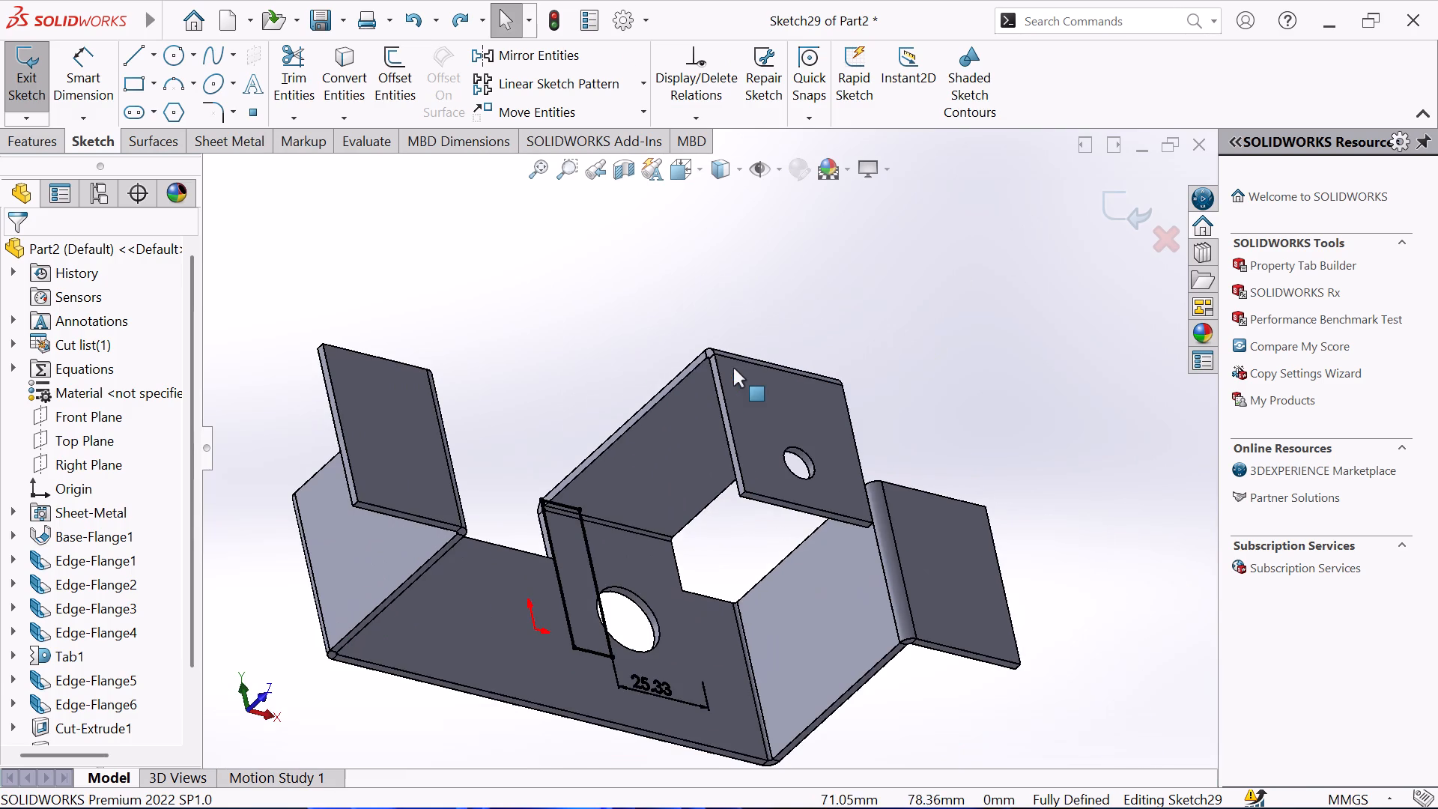
{"action": "right_click", "coordinate": [586, 542]}
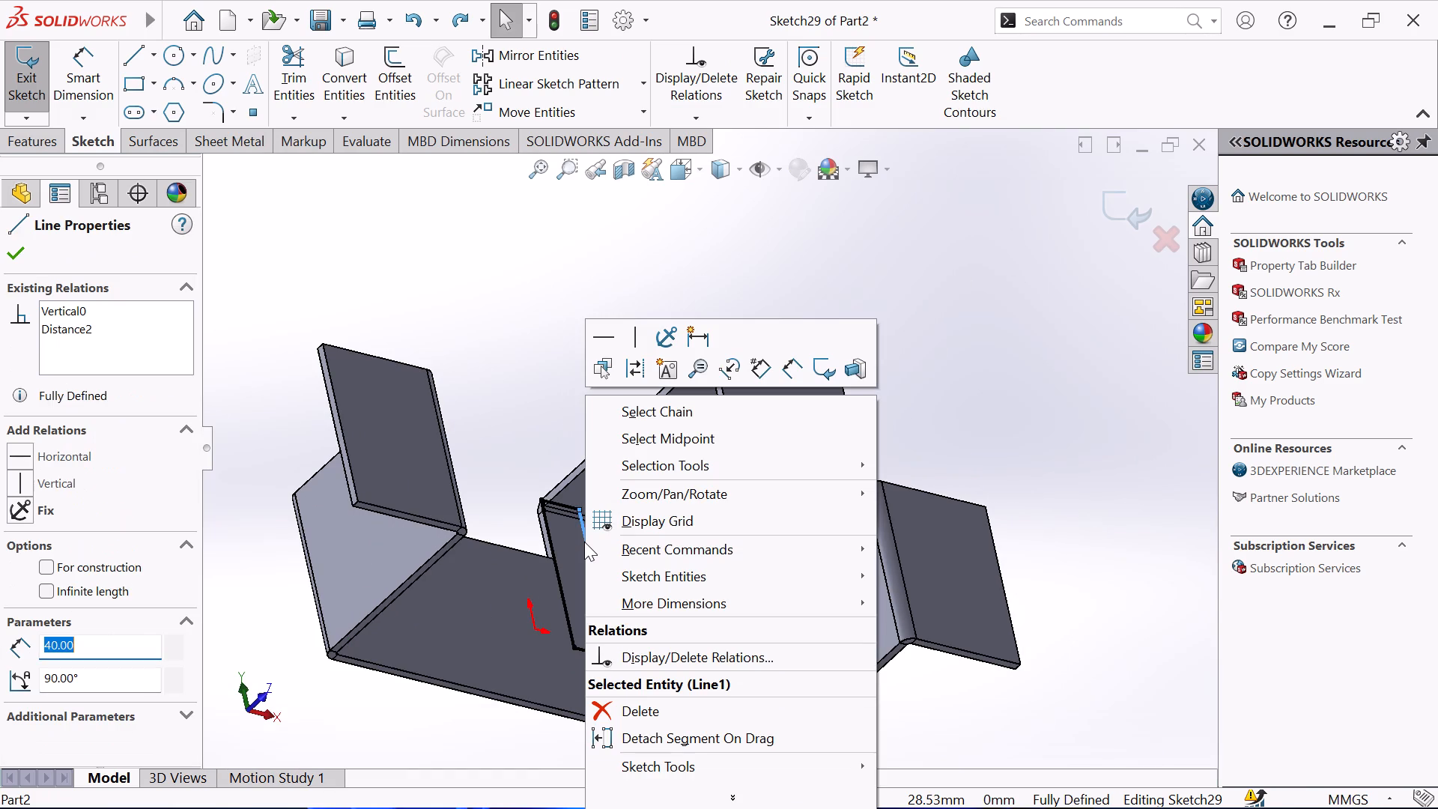
{"action": "key", "text": "Delete"}
{"action": "left_click", "coordinate": [691, 720]}
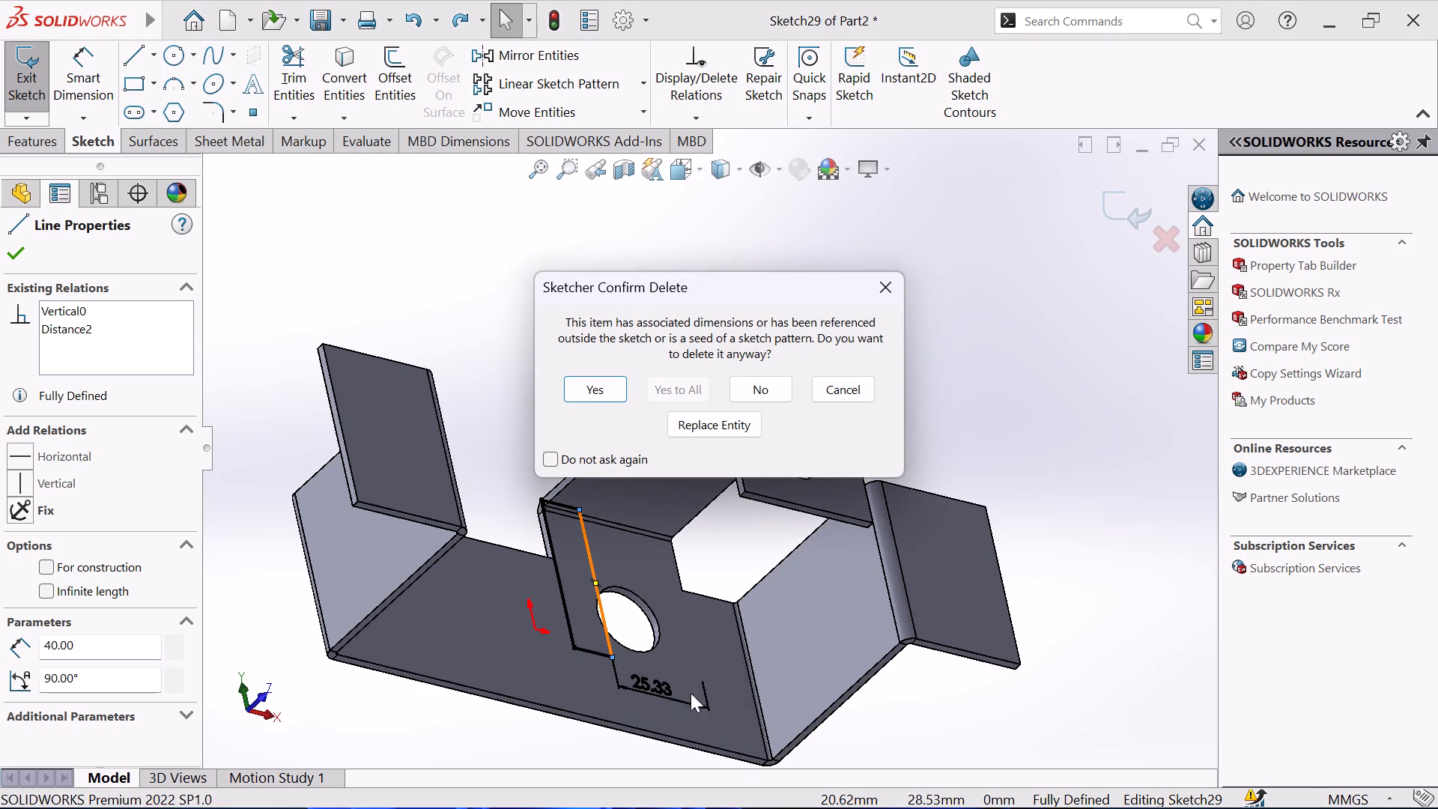
{"action": "left_click", "coordinate": [592, 396]}
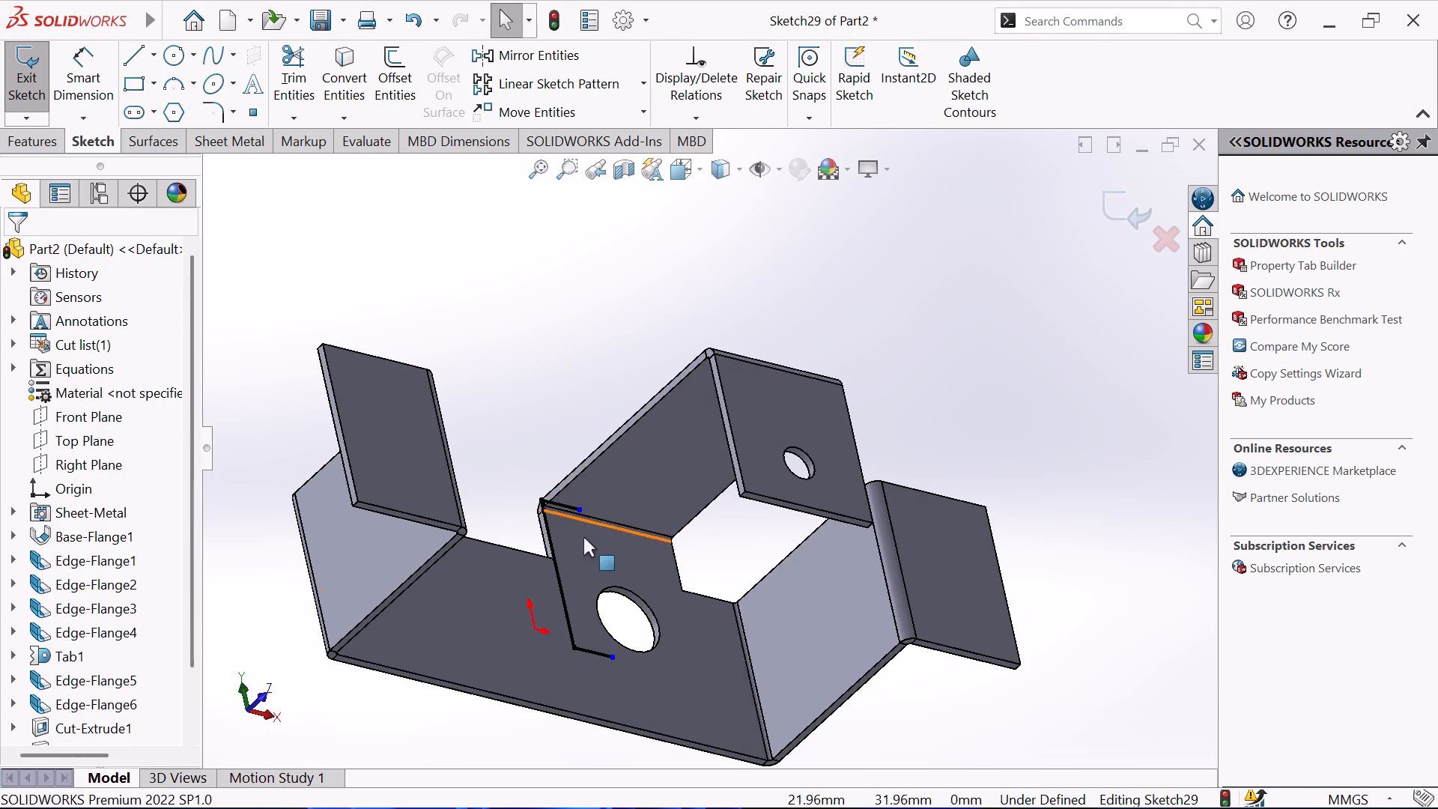
Trim away the remaining converted lines of the old rectangle and exit the emptied sketch.
{"action": "left_click", "coordinate": [304, 88]}
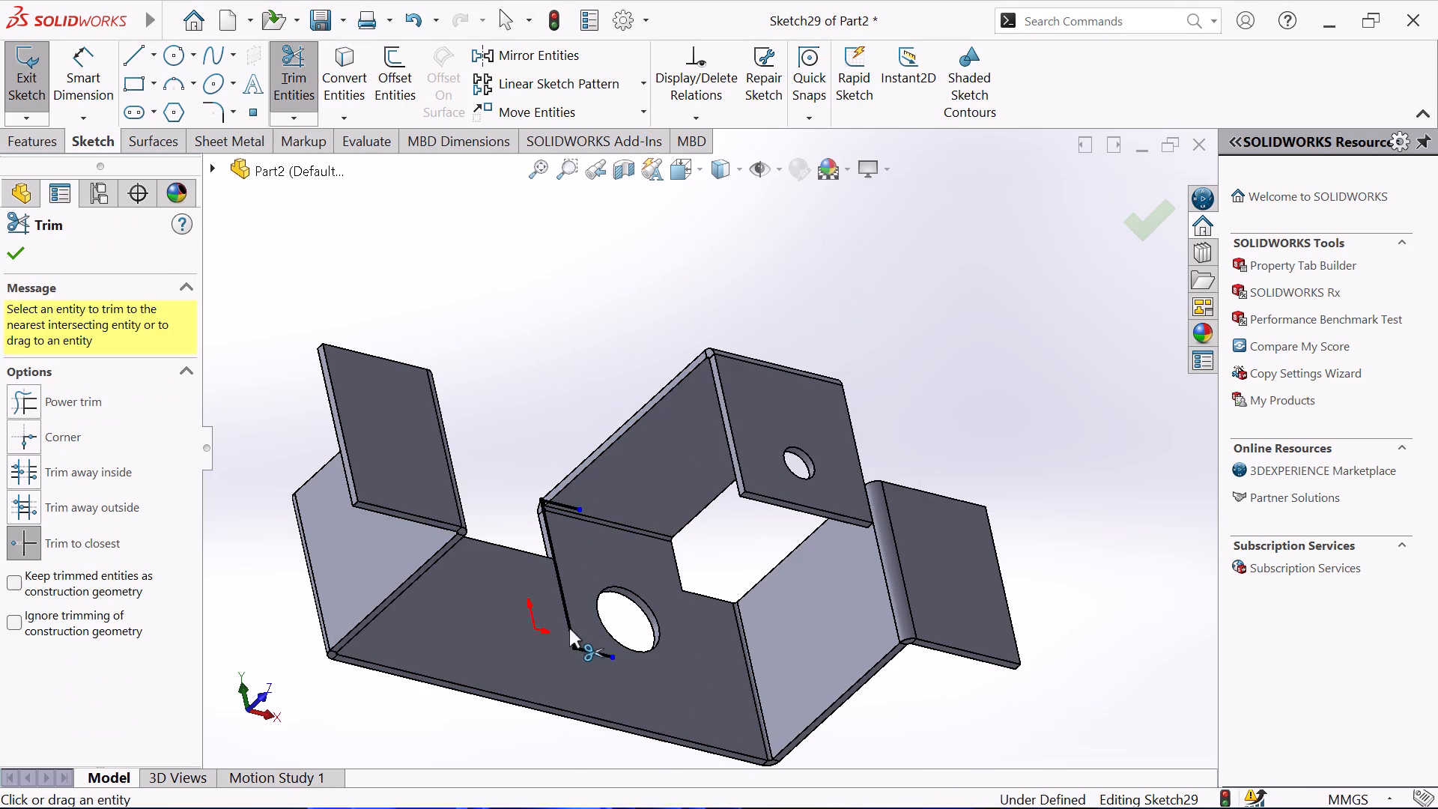
{"action": "left_click", "coordinate": [568, 625]}
{"action": "left_click", "coordinate": [590, 649]}
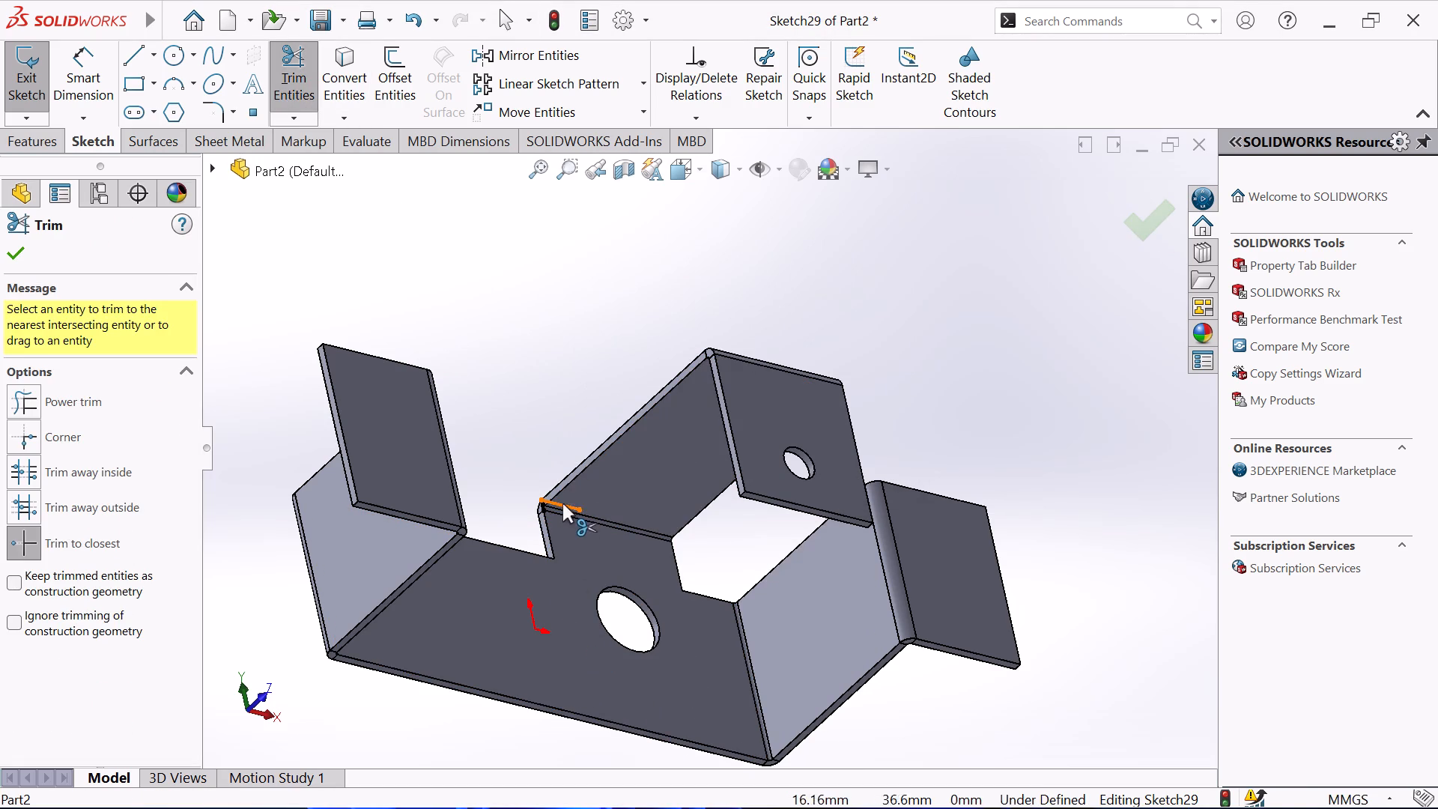
{"action": "left_click", "coordinate": [562, 500]}
{"action": "left_click", "coordinate": [560, 502]}
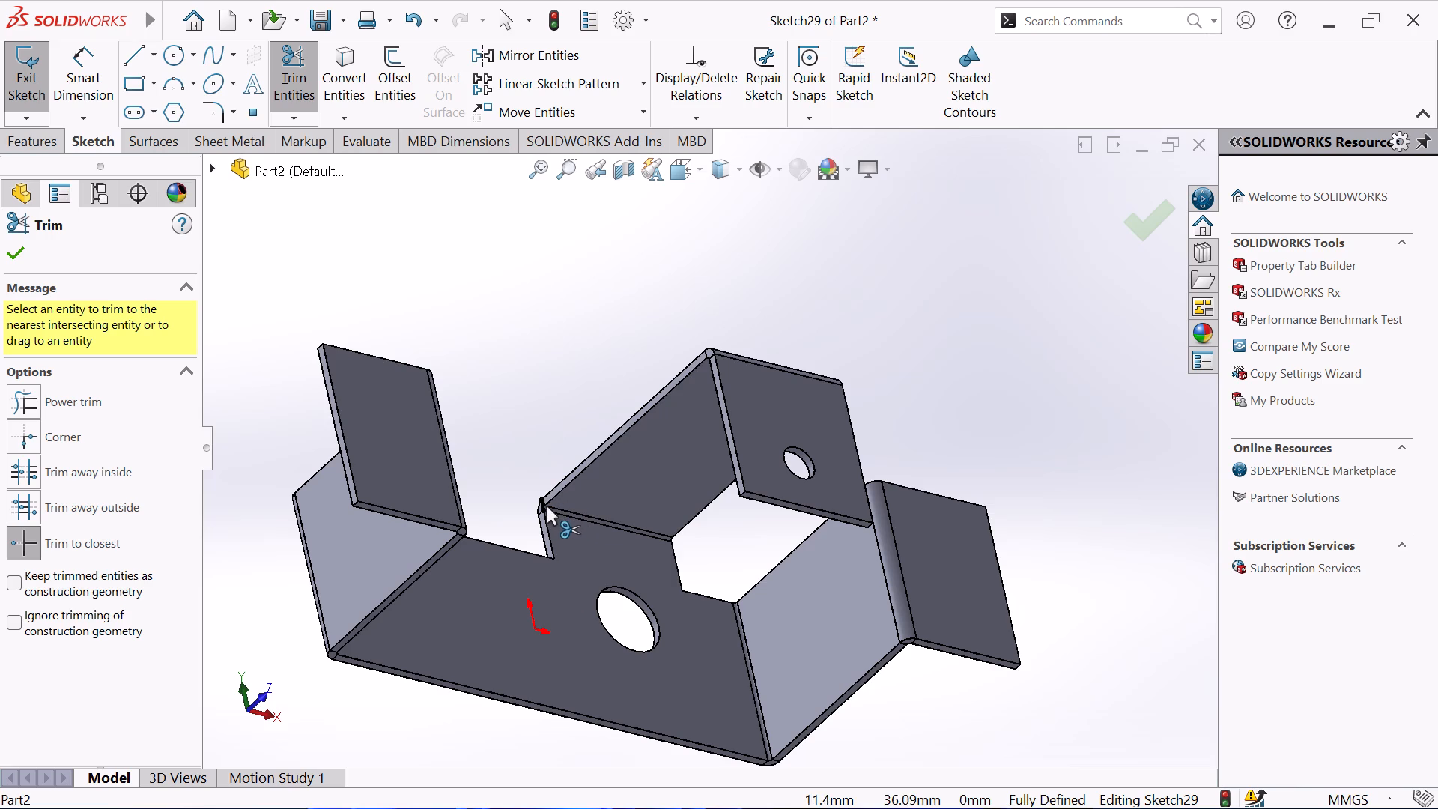
{"action": "left_click", "coordinate": [541, 500]}
{"action": "right_click", "coordinate": [518, 456]}
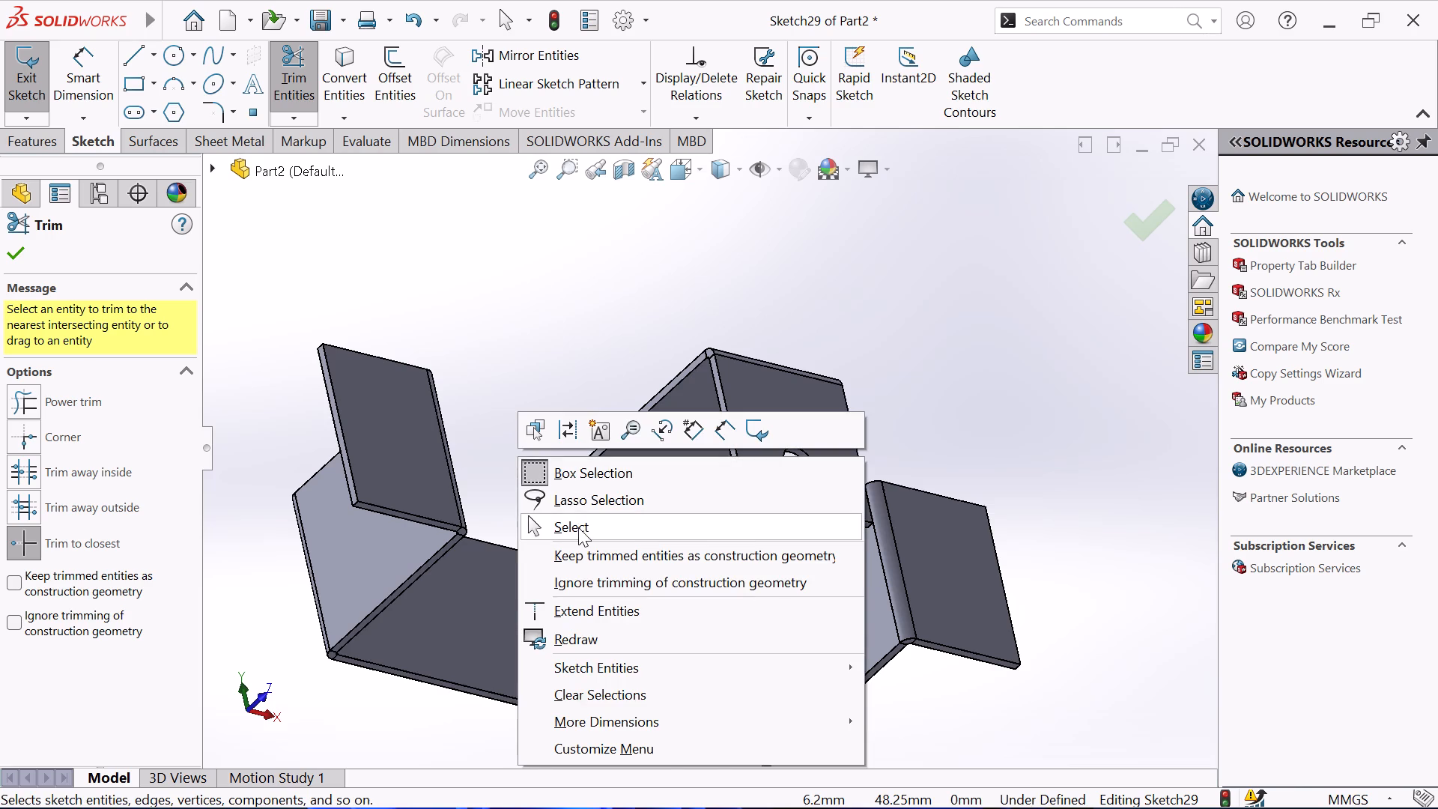
{"action": "left_click", "coordinate": [578, 527]}
{"action": "left_click", "coordinate": [27, 88]}
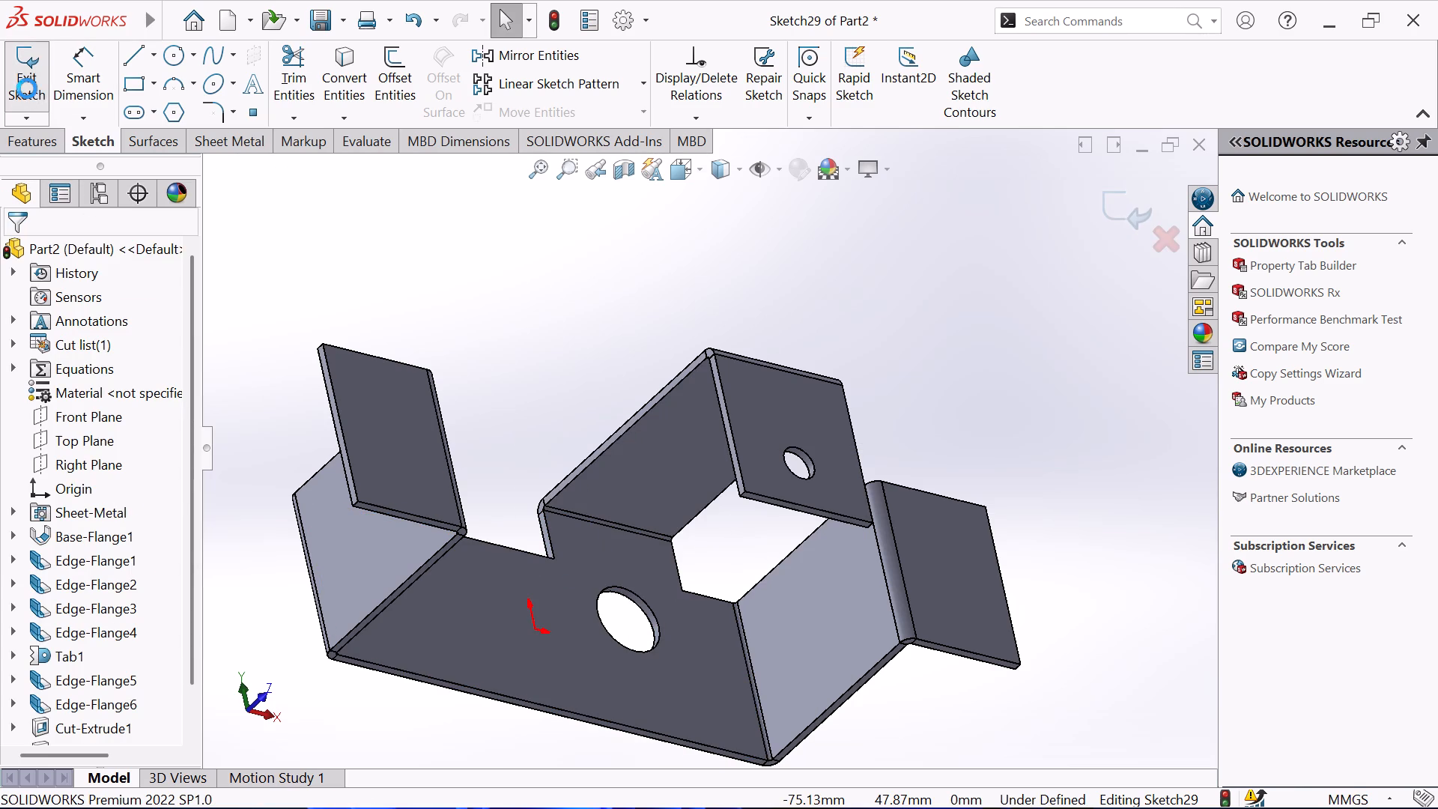
Start a sketch on the top flange's face and draw a 40 mm vertical line across it, between its left edge and hole.
{"action": "left_click", "coordinate": [735, 413]}
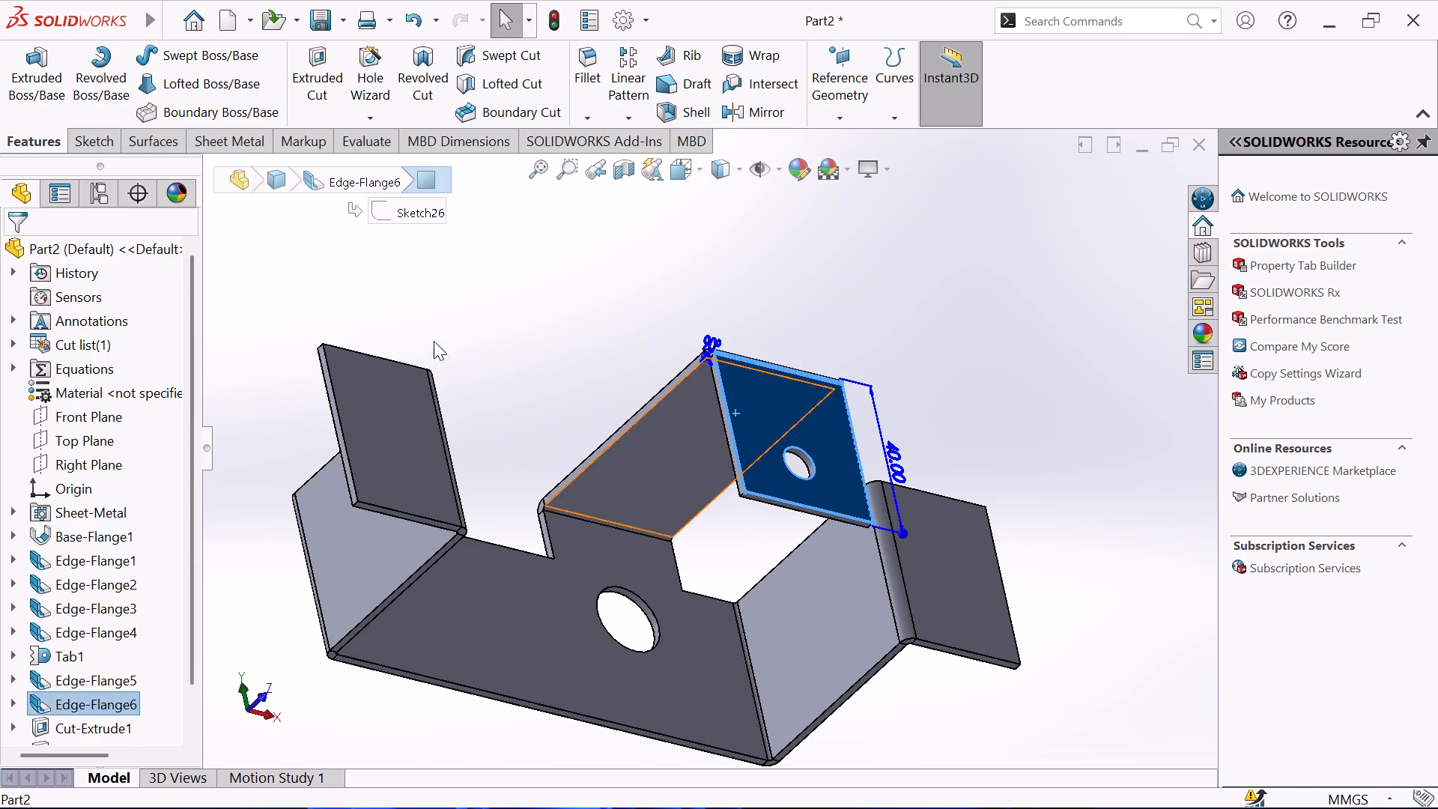
{"action": "left_click", "coordinate": [91, 133]}
{"action": "left_click", "coordinate": [26, 64]}
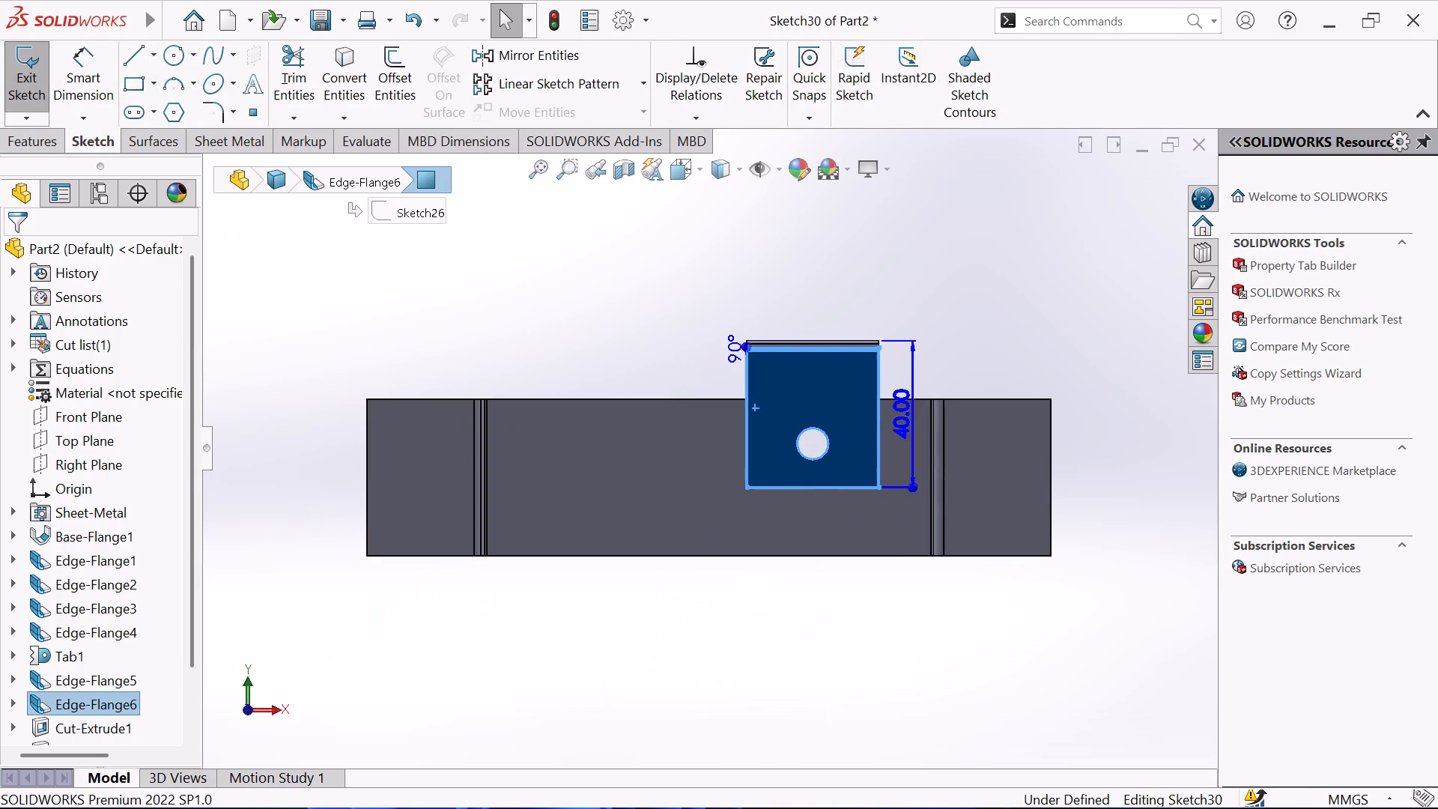
{"action": "left_click", "coordinate": [619, 357]}
{"action": "scroll", "coordinate": [932, 352], "scroll_direction": "down", "scroll_amount": 2}
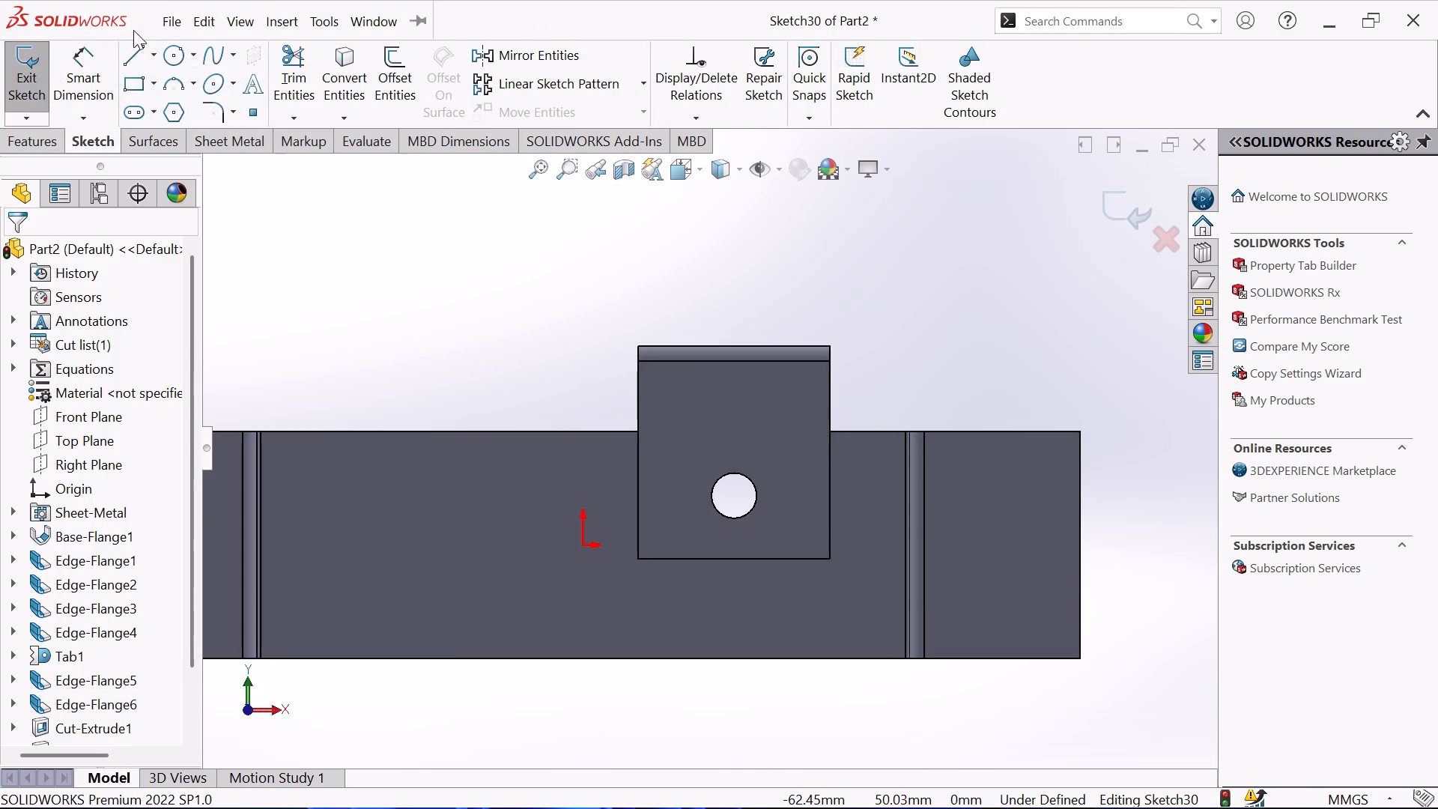
{"action": "left_click", "coordinate": [130, 52]}
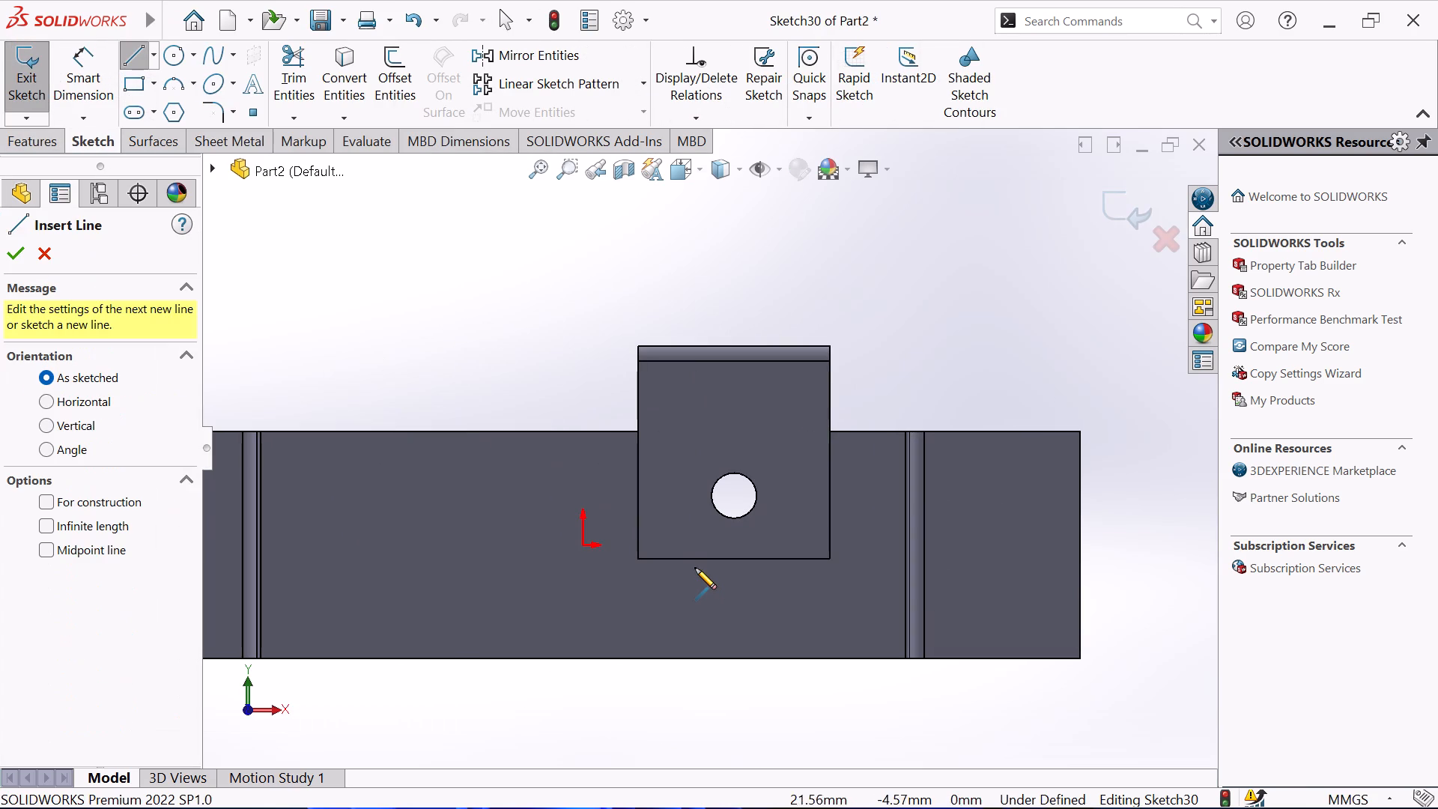
{"action": "left_click", "coordinate": [691, 557]}
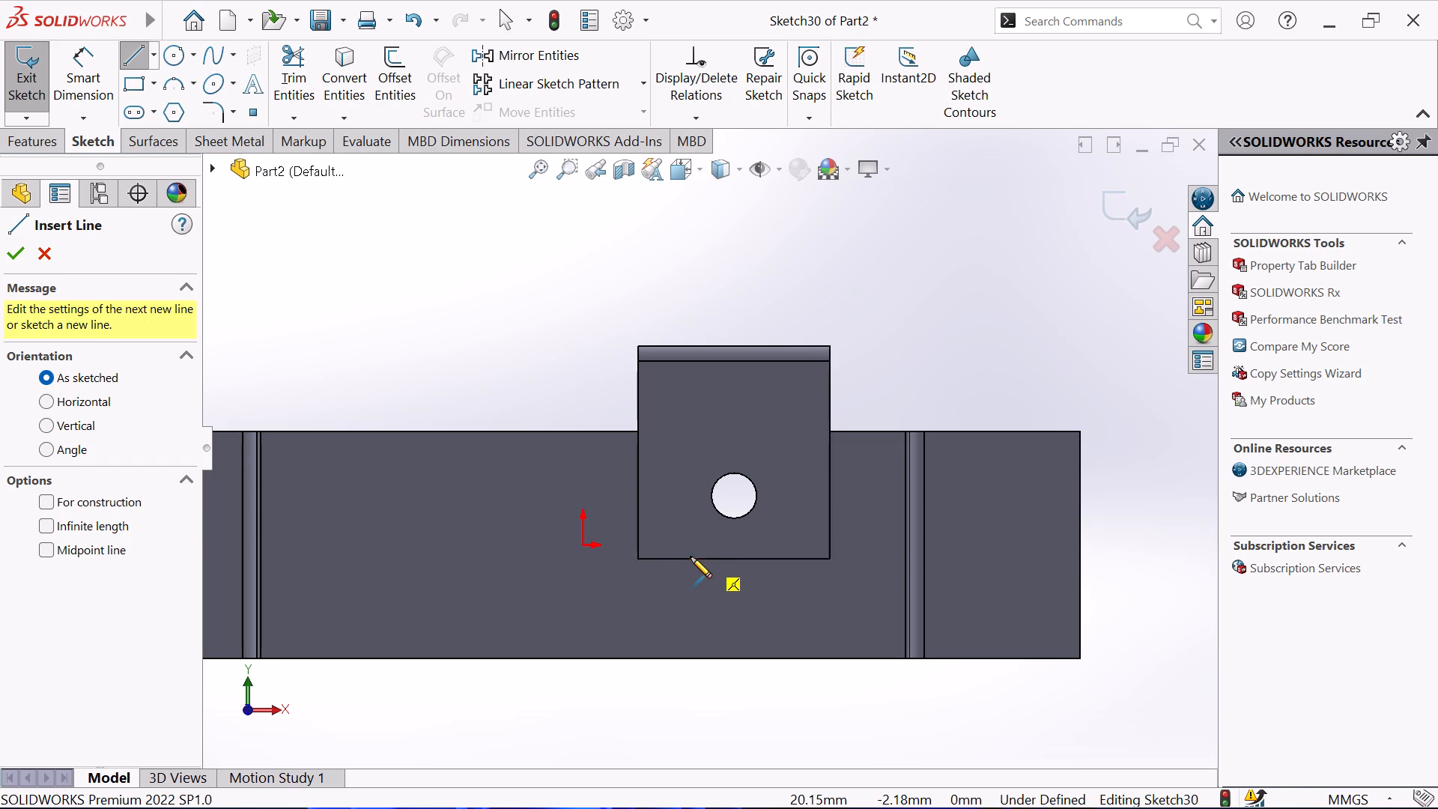
{"action": "left_click", "coordinate": [689, 345]}
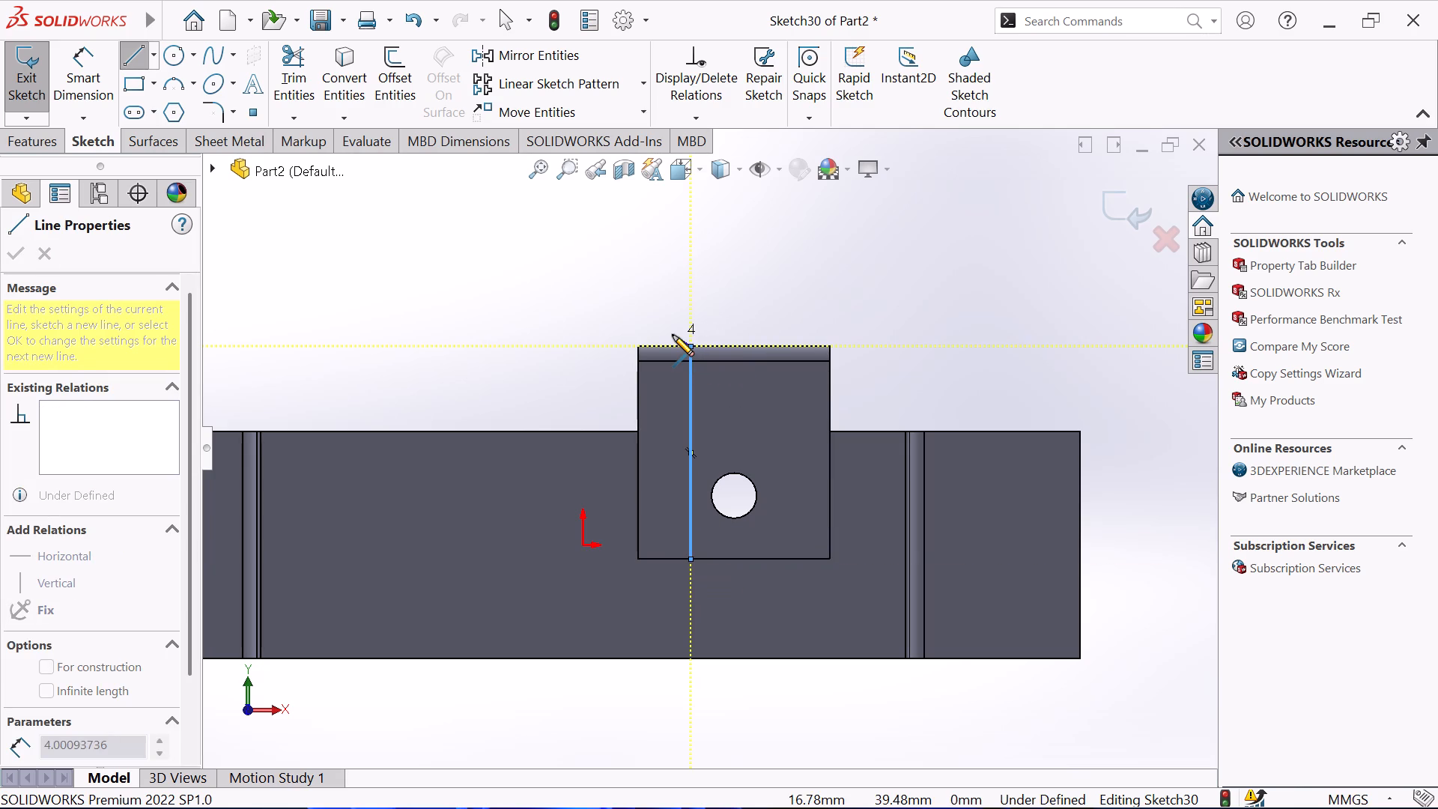
{"action": "right_click", "coordinate": [664, 321]}
{"action": "left_click", "coordinate": [717, 337]}
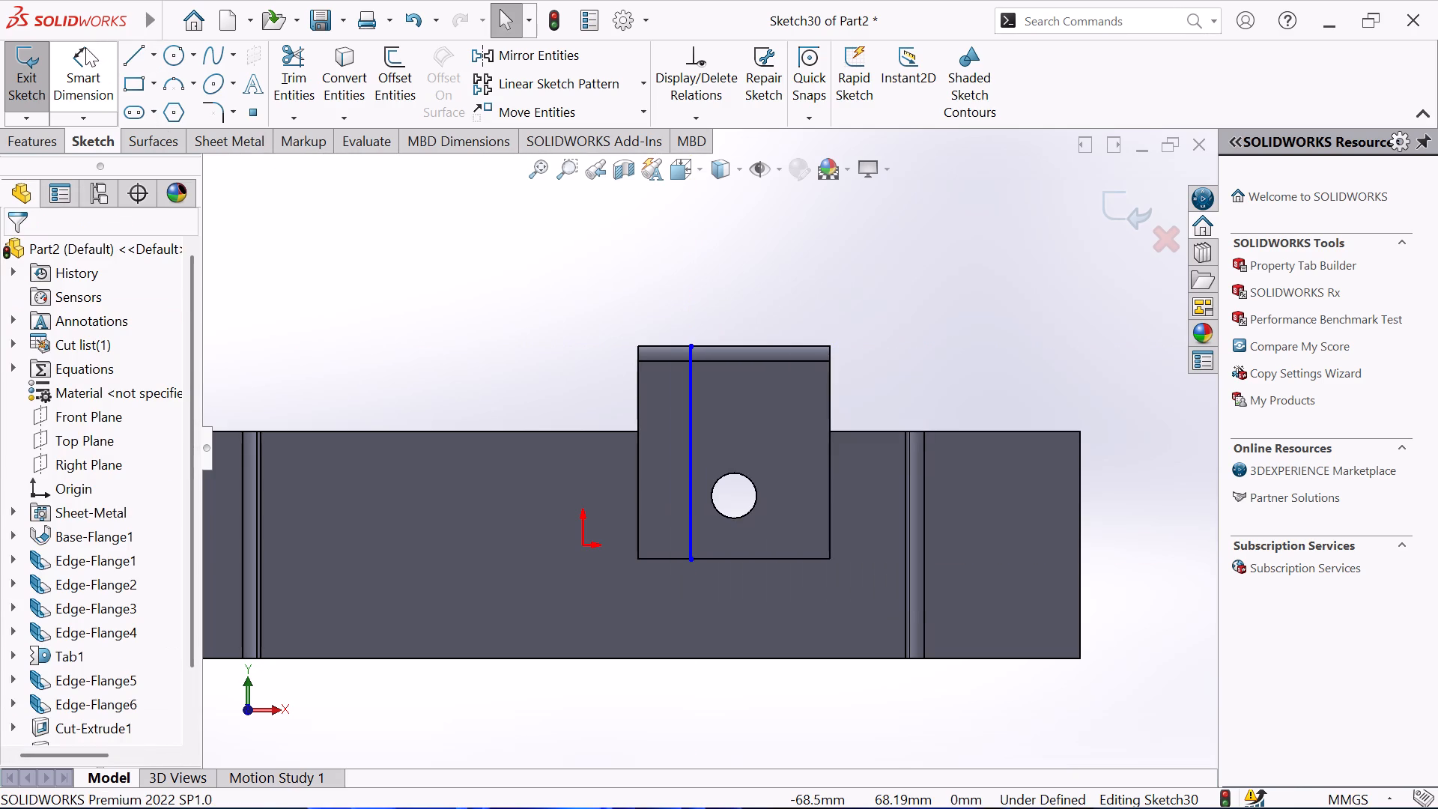
Dimension the vertical line at 25.33 mm from the top flange's right edge and leave the Smart Dimension tool.
{"action": "left_click", "coordinate": [85, 56]}
{"action": "left_click", "coordinate": [688, 542]}
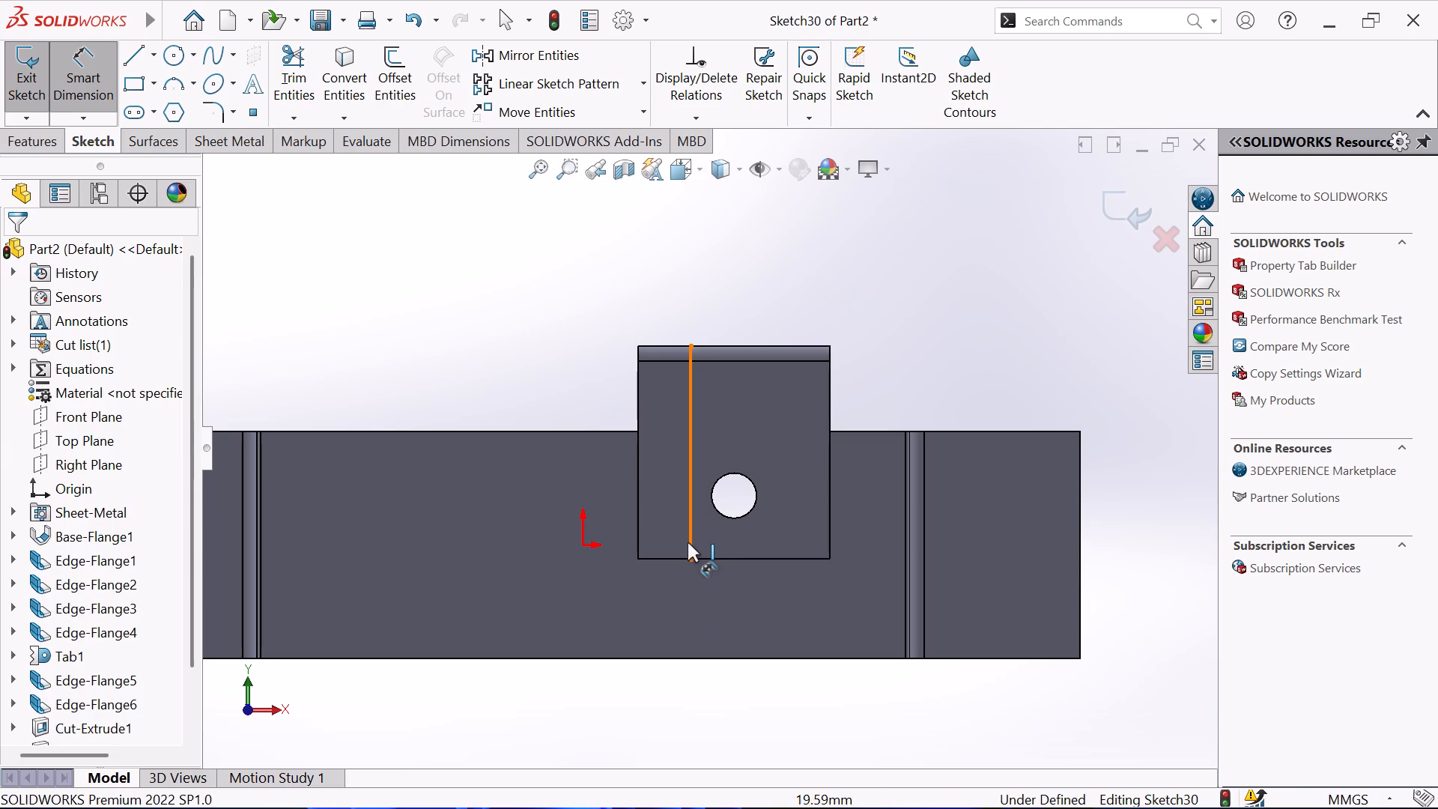
{"action": "left_click", "coordinate": [828, 465]}
{"action": "left_click", "coordinate": [759, 590]}
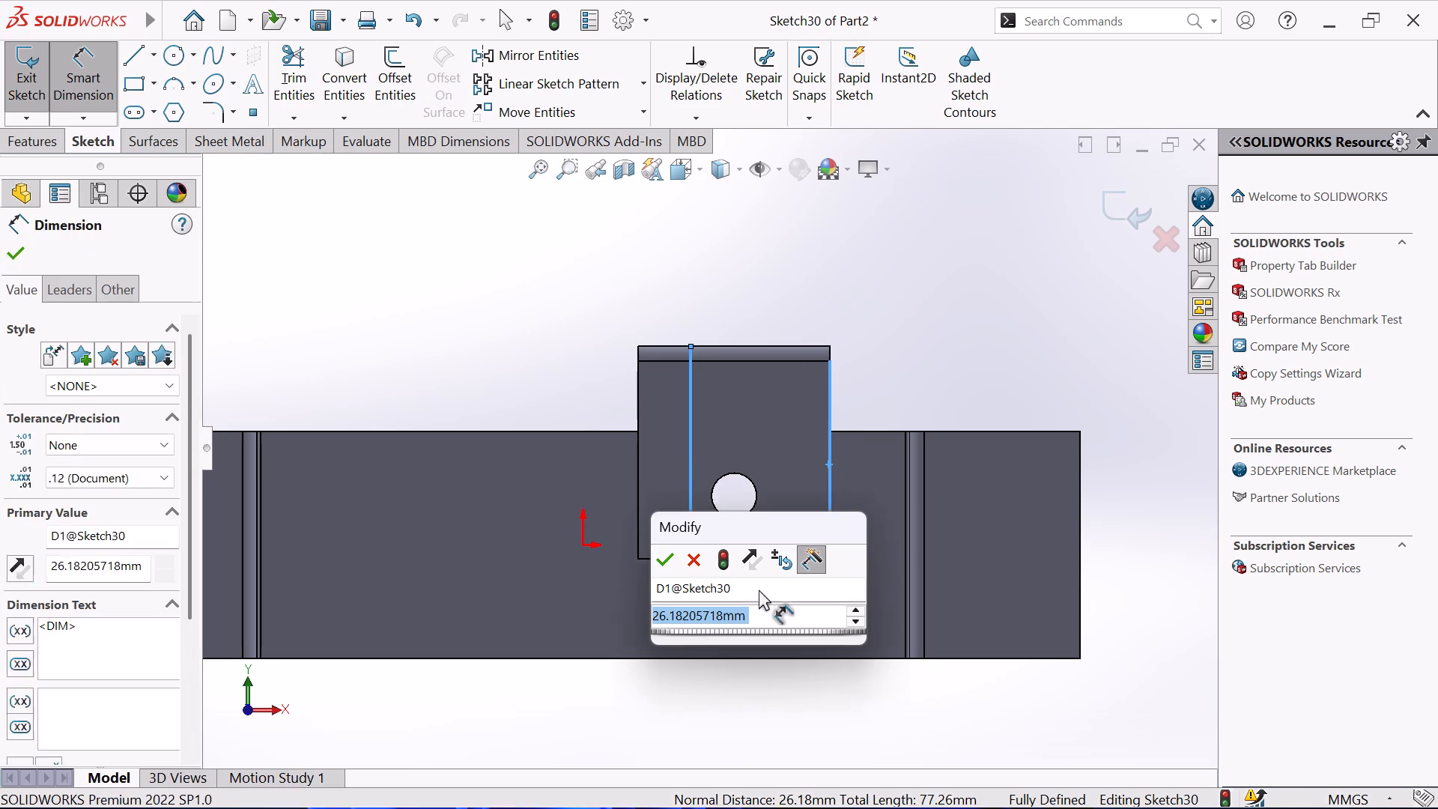
{"action": "key", "text": "2"}
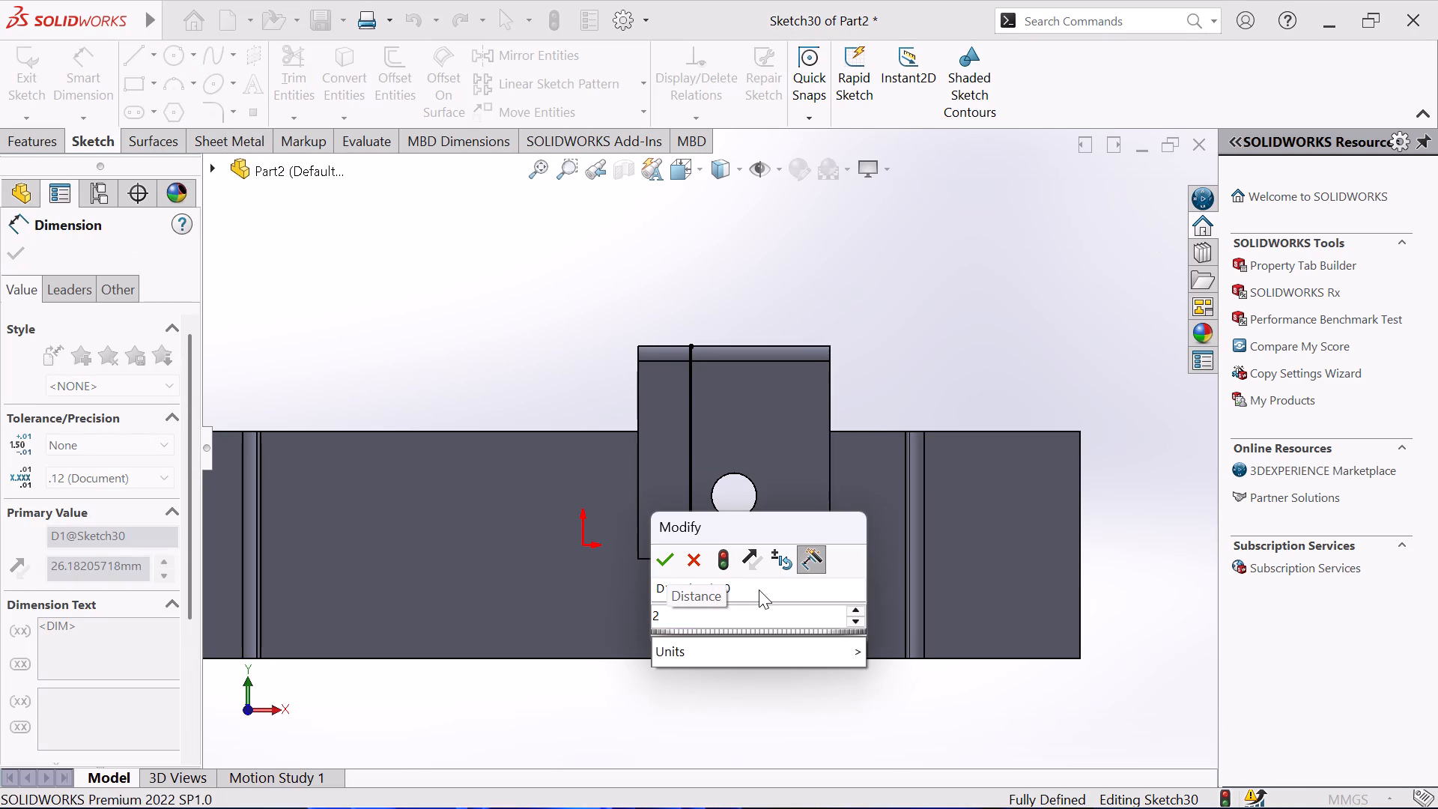
{"action": "key", "text": "5"}
{"action": "key", "text": "period"}
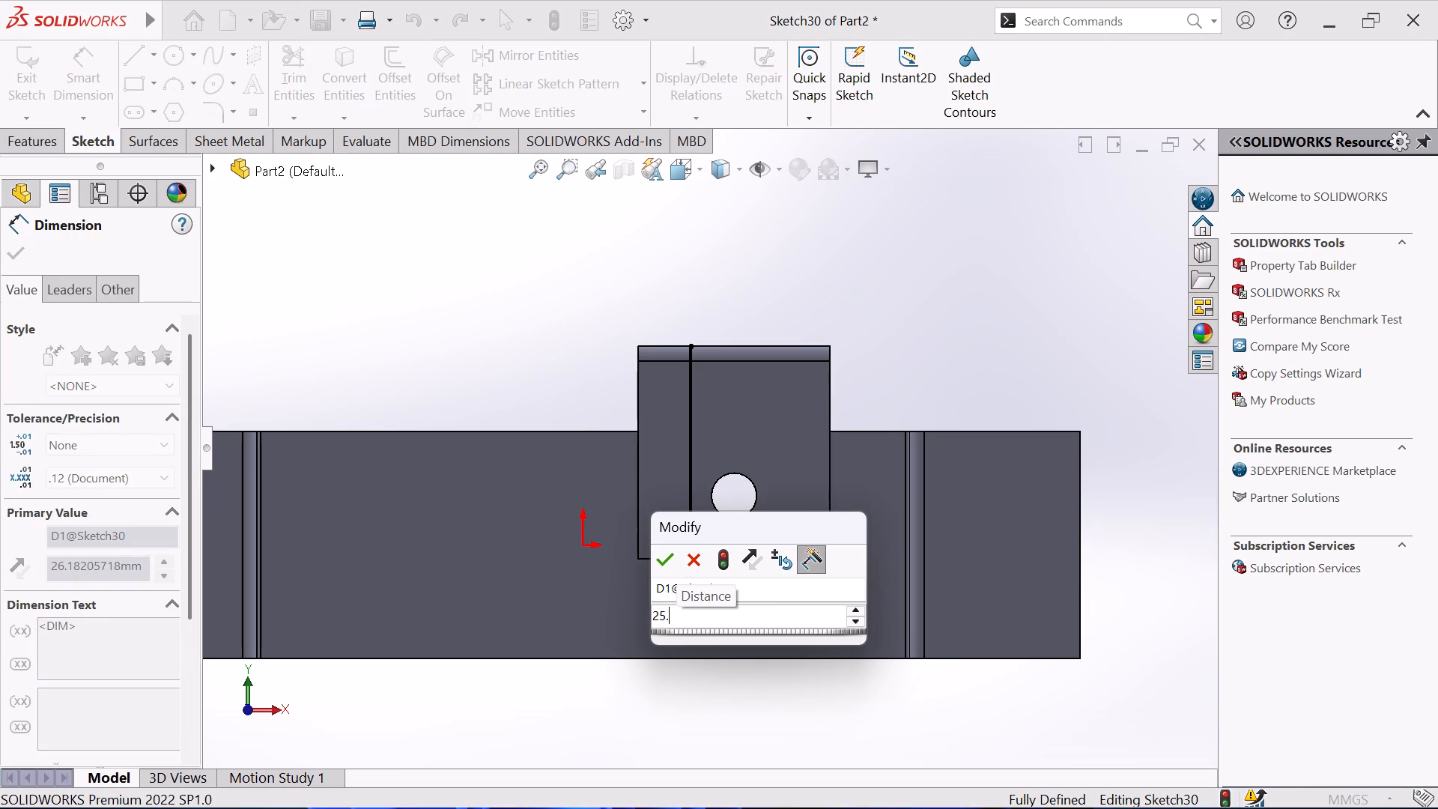
{"action": "type", "text": "33"}
{"action": "key", "text": "Return"}
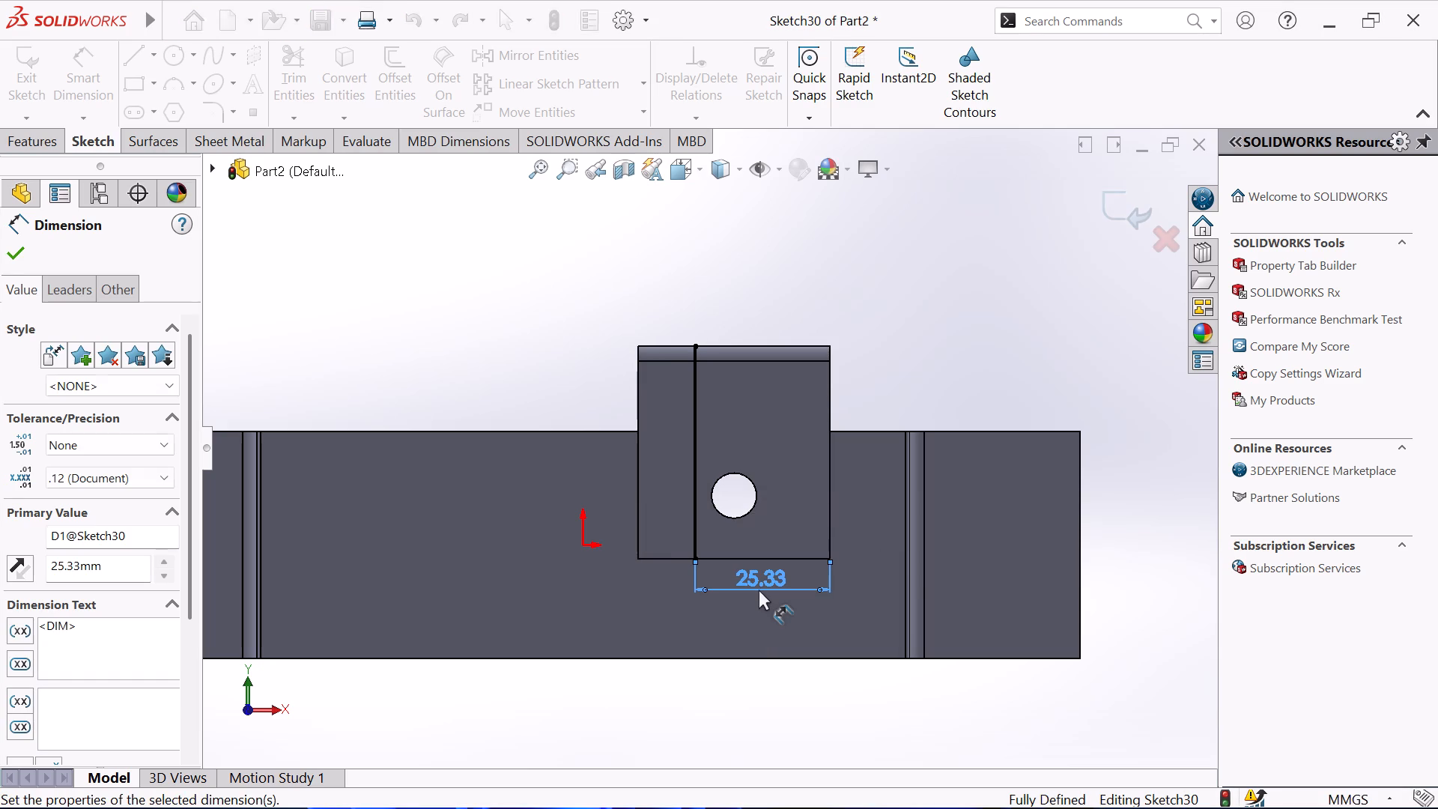
{"action": "right_click", "coordinate": [543, 358]}
{"action": "left_click", "coordinate": [599, 434]}
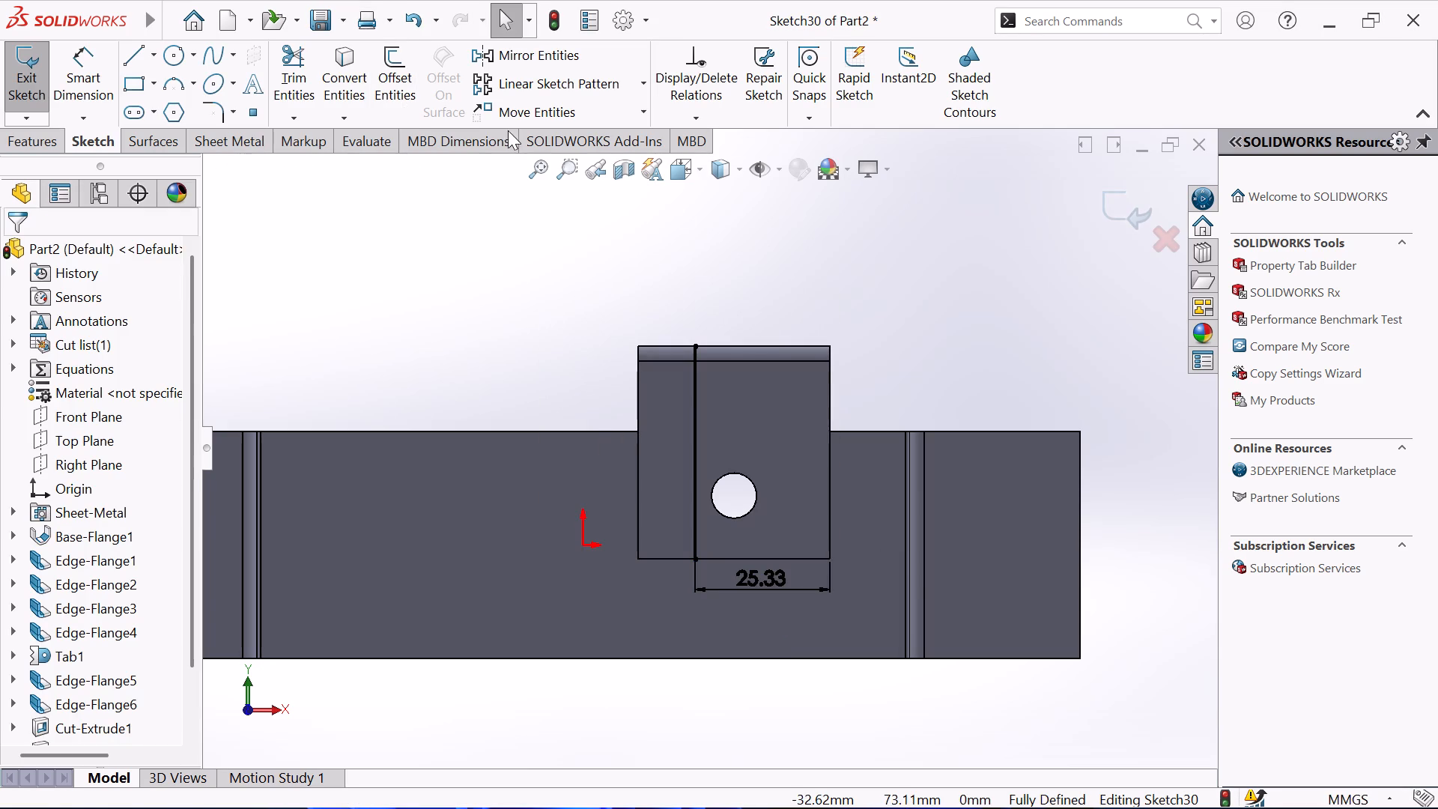
Convert the top flange's left edge, the bend's left and upper edges, and the flange's lower edge into sketch lines.
{"action": "left_click", "coordinate": [639, 441]}
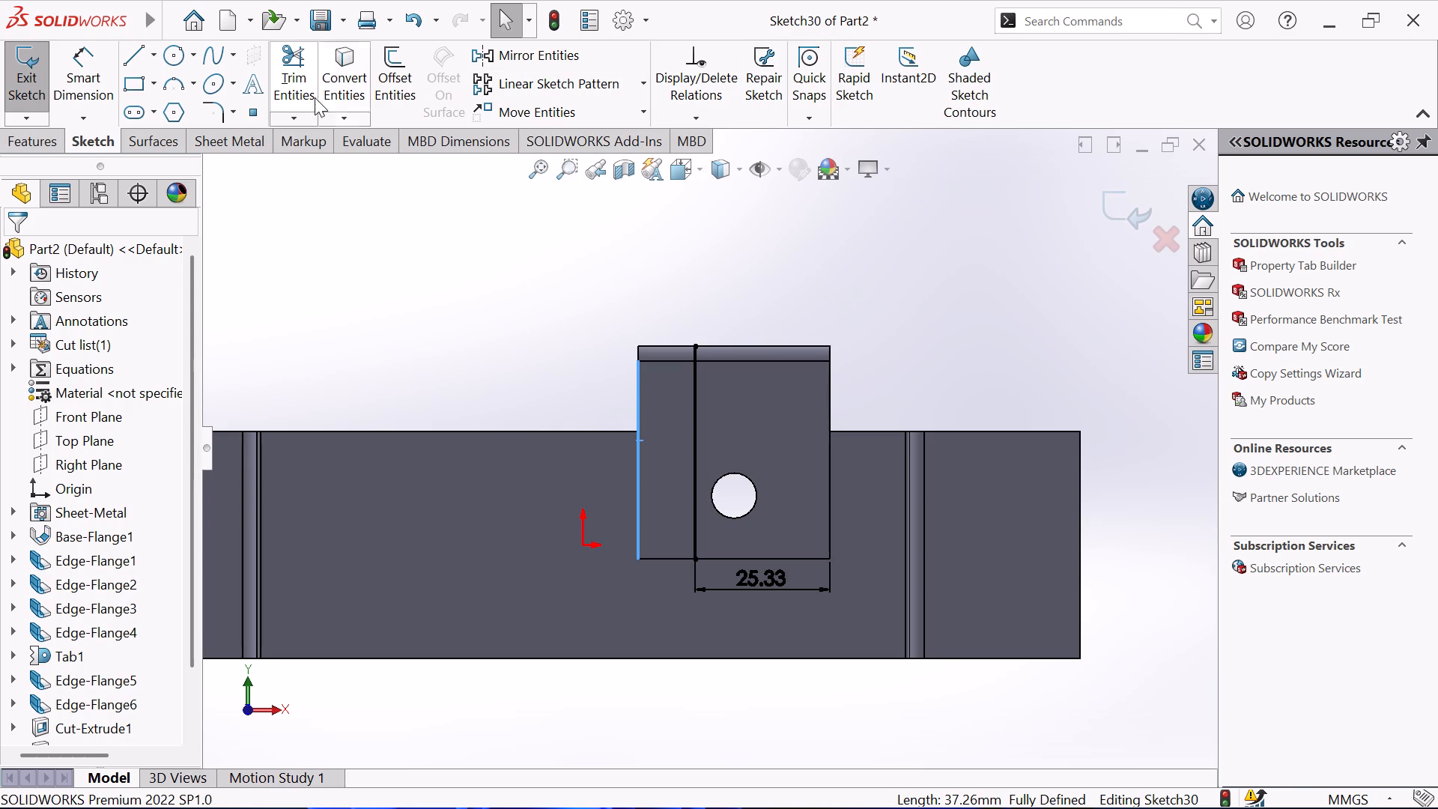
{"action": "left_click", "coordinate": [340, 73]}
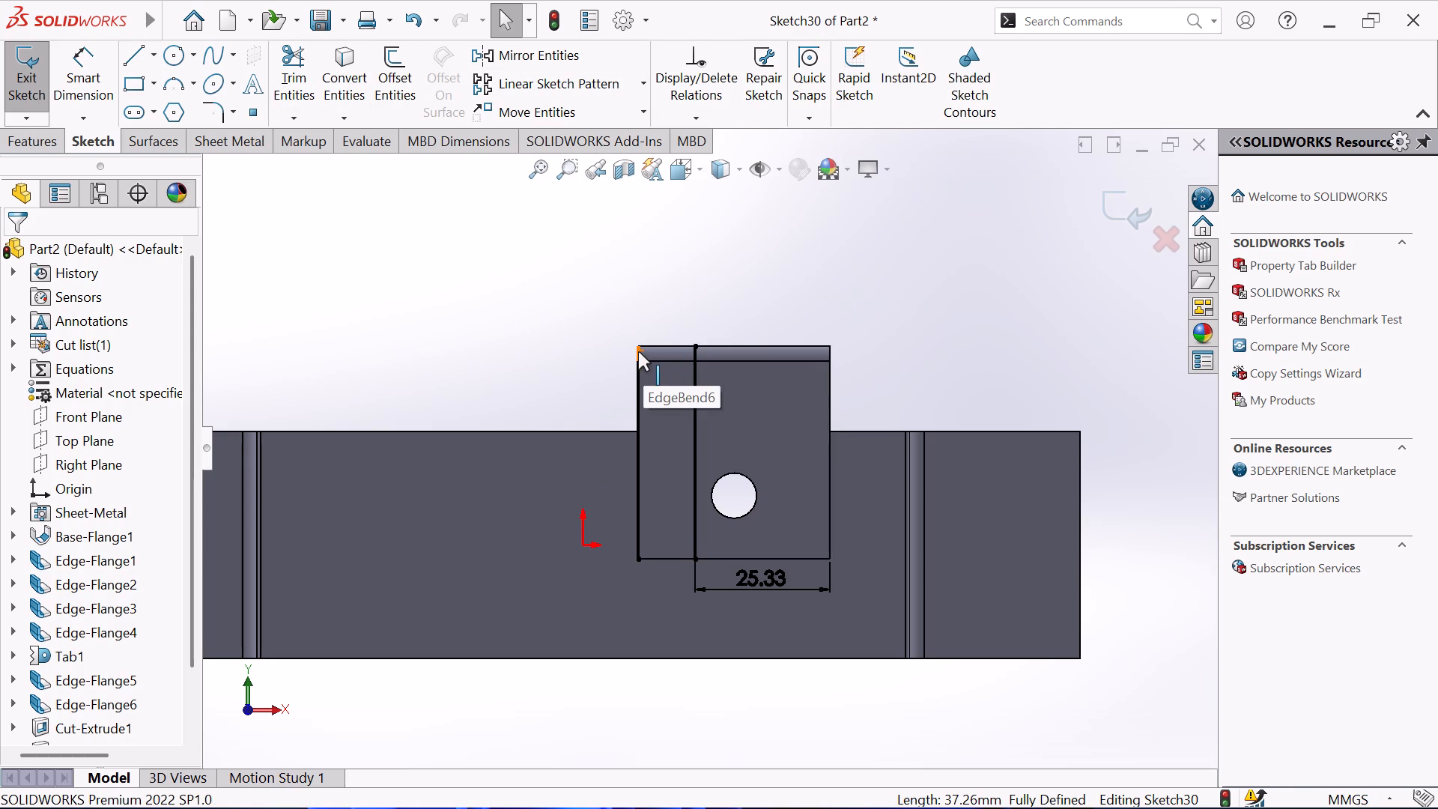
{"action": "left_click", "coordinate": [638, 351]}
{"action": "scroll", "coordinate": [702, 348], "scroll_direction": "down", "scroll_amount": 3}
{"action": "left_click", "coordinate": [374, 331]}
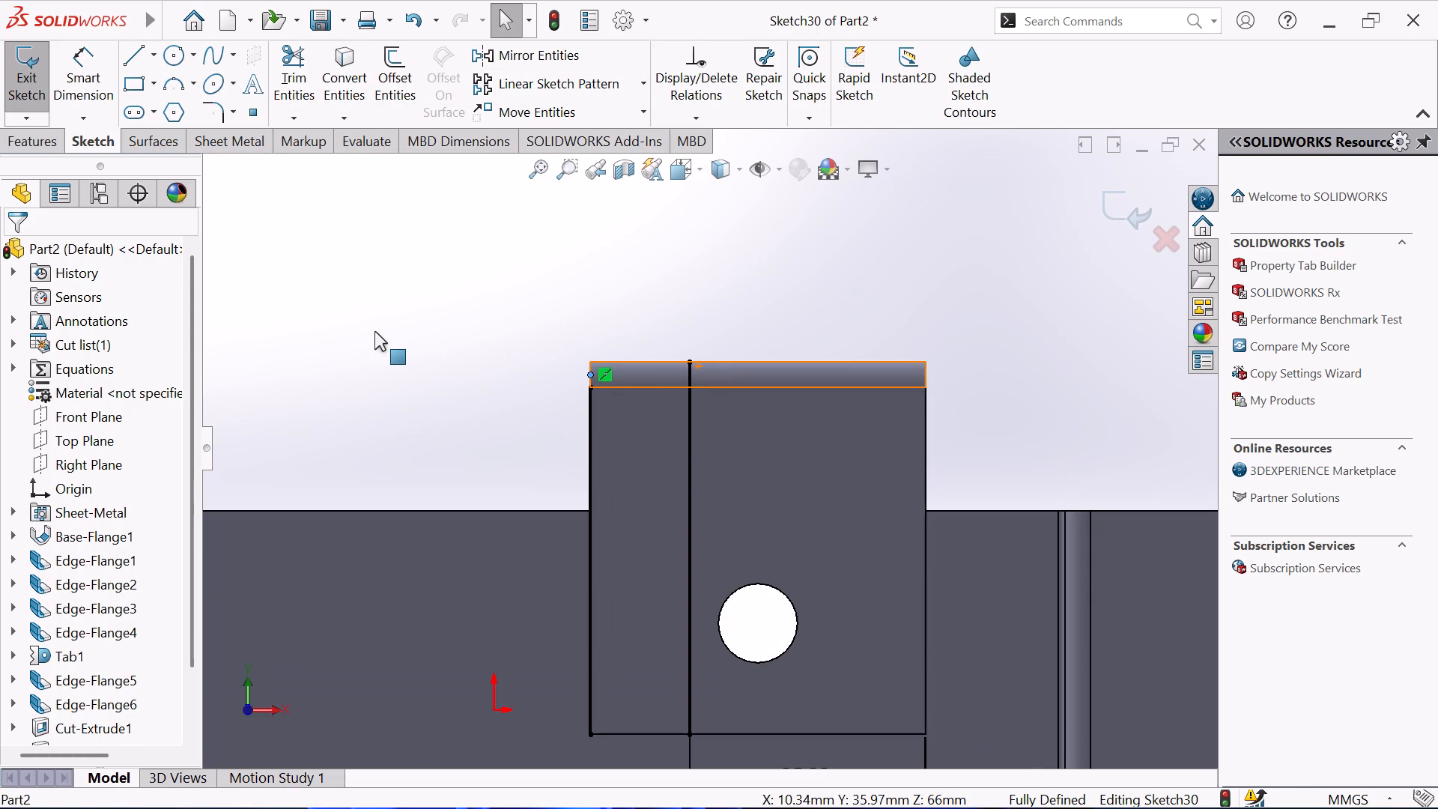
{"action": "left_click", "coordinate": [590, 375]}
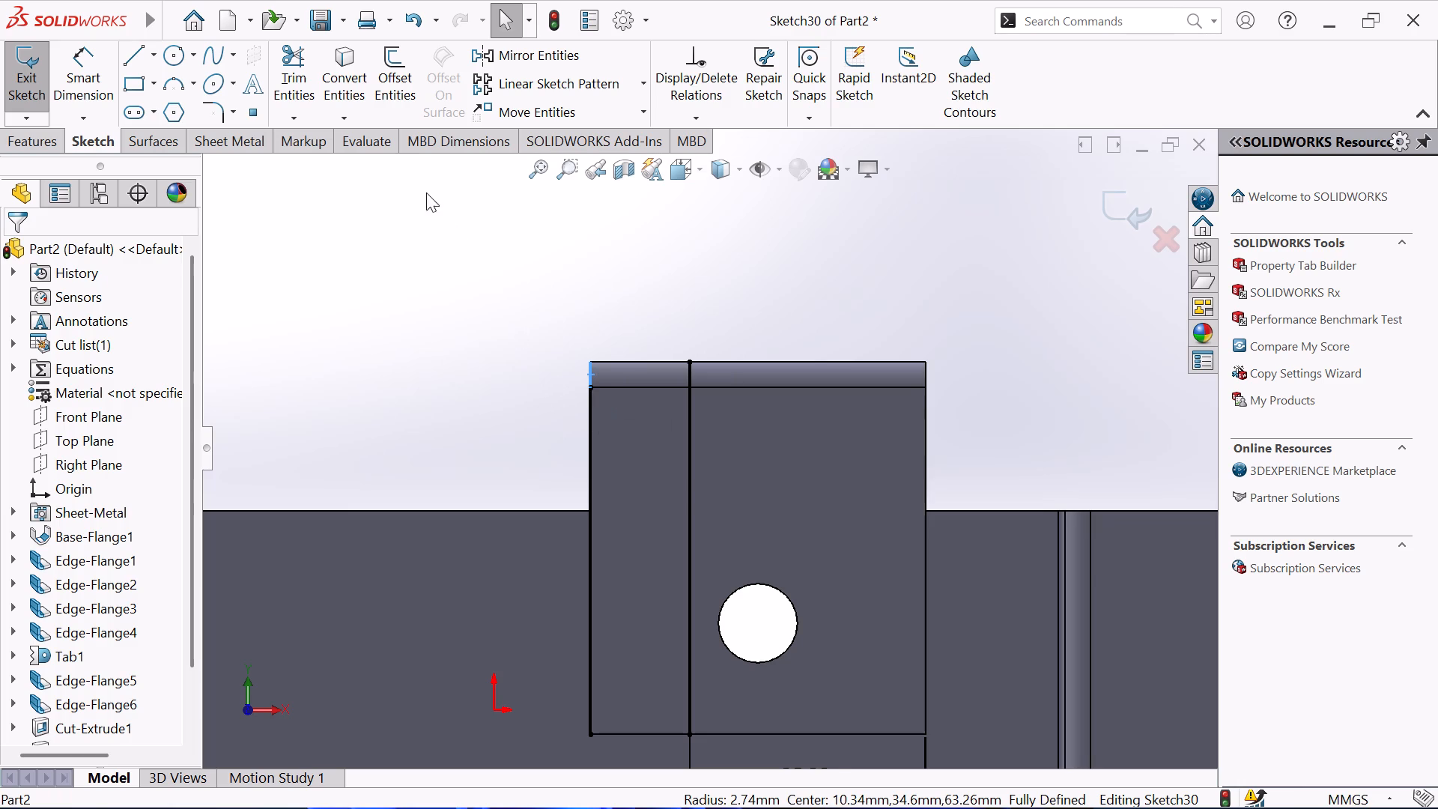
{"action": "left_click", "coordinate": [344, 75]}
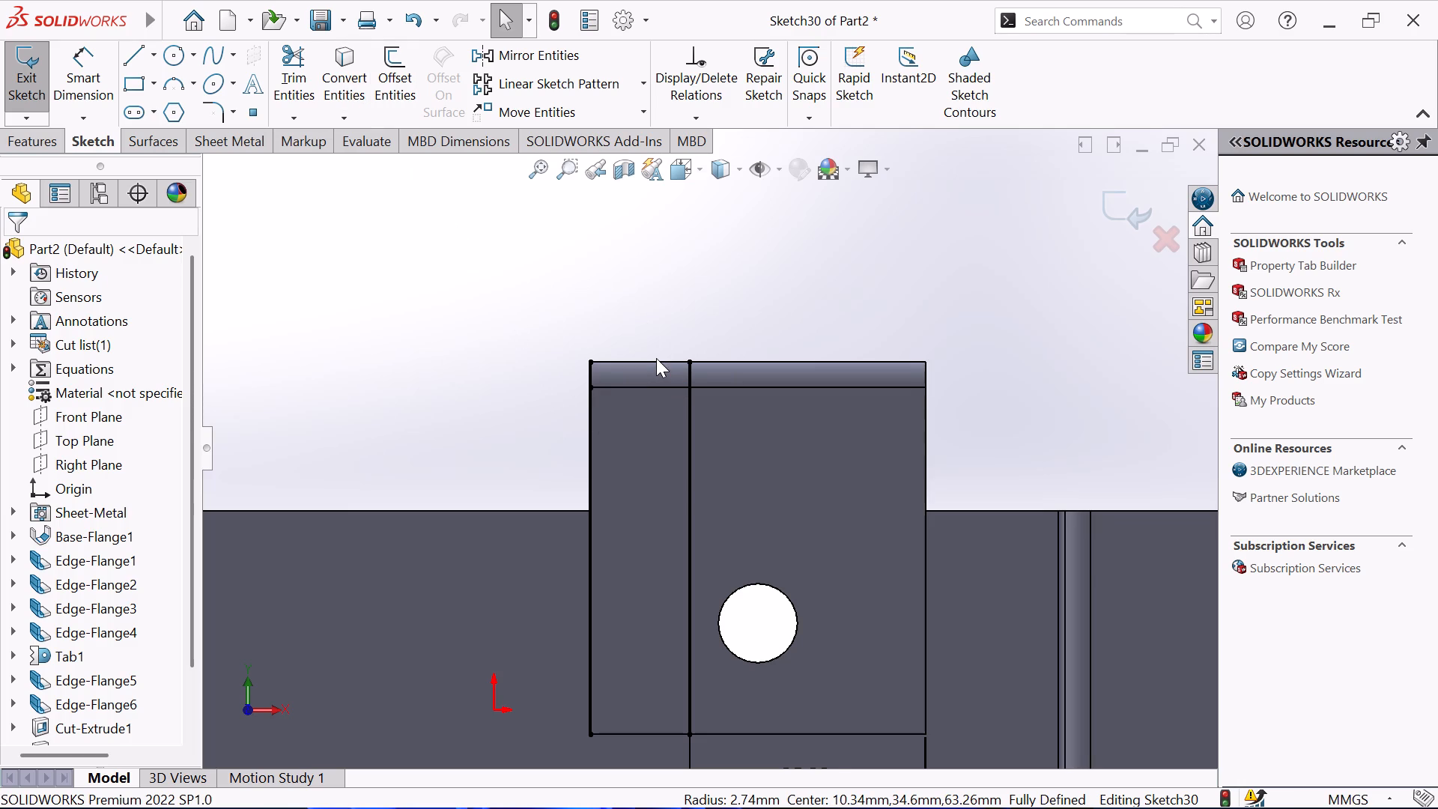
{"action": "left_click", "coordinate": [654, 362]}
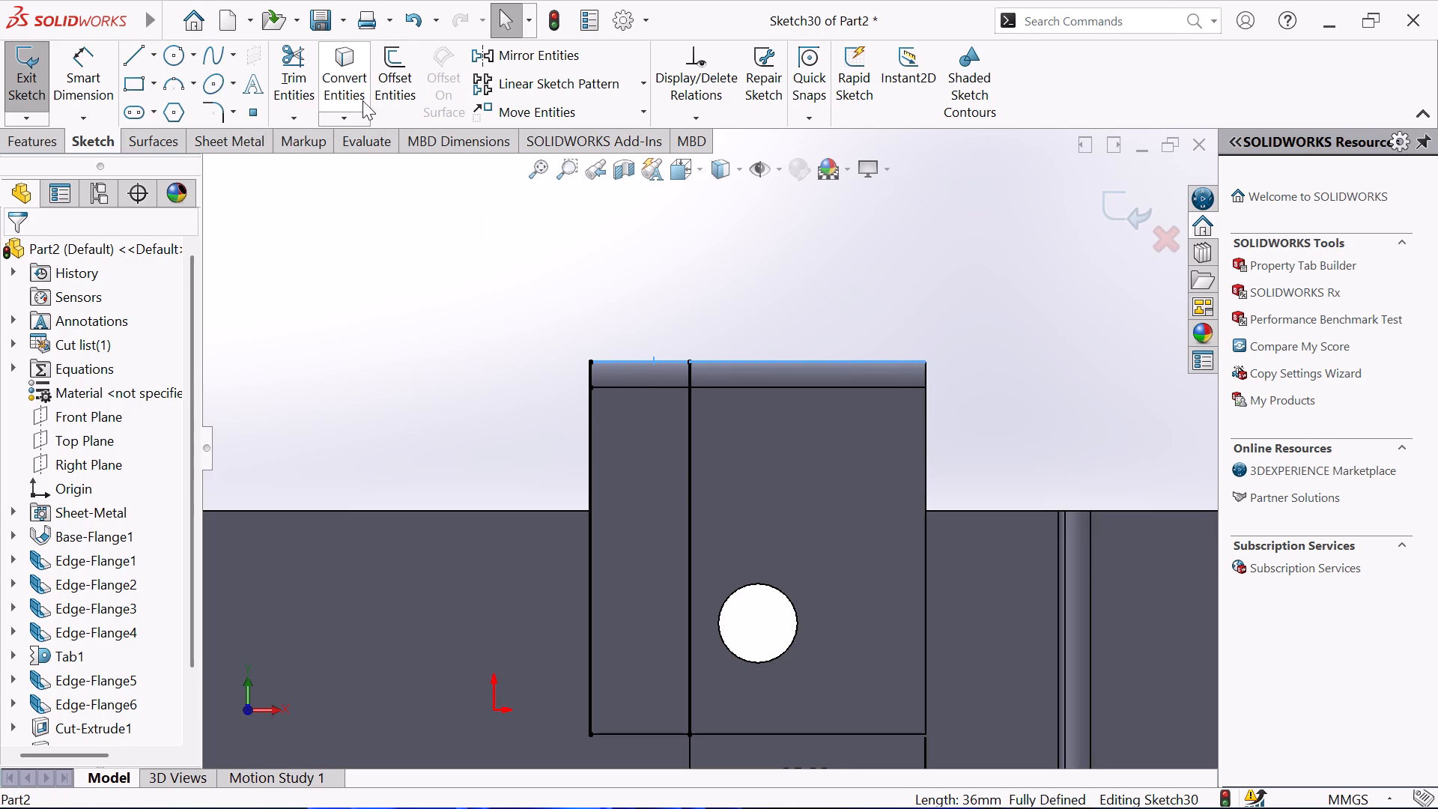
{"action": "left_click", "coordinate": [358, 92]}
{"action": "scroll", "coordinate": [562, 381], "scroll_direction": "up", "scroll_amount": 3}
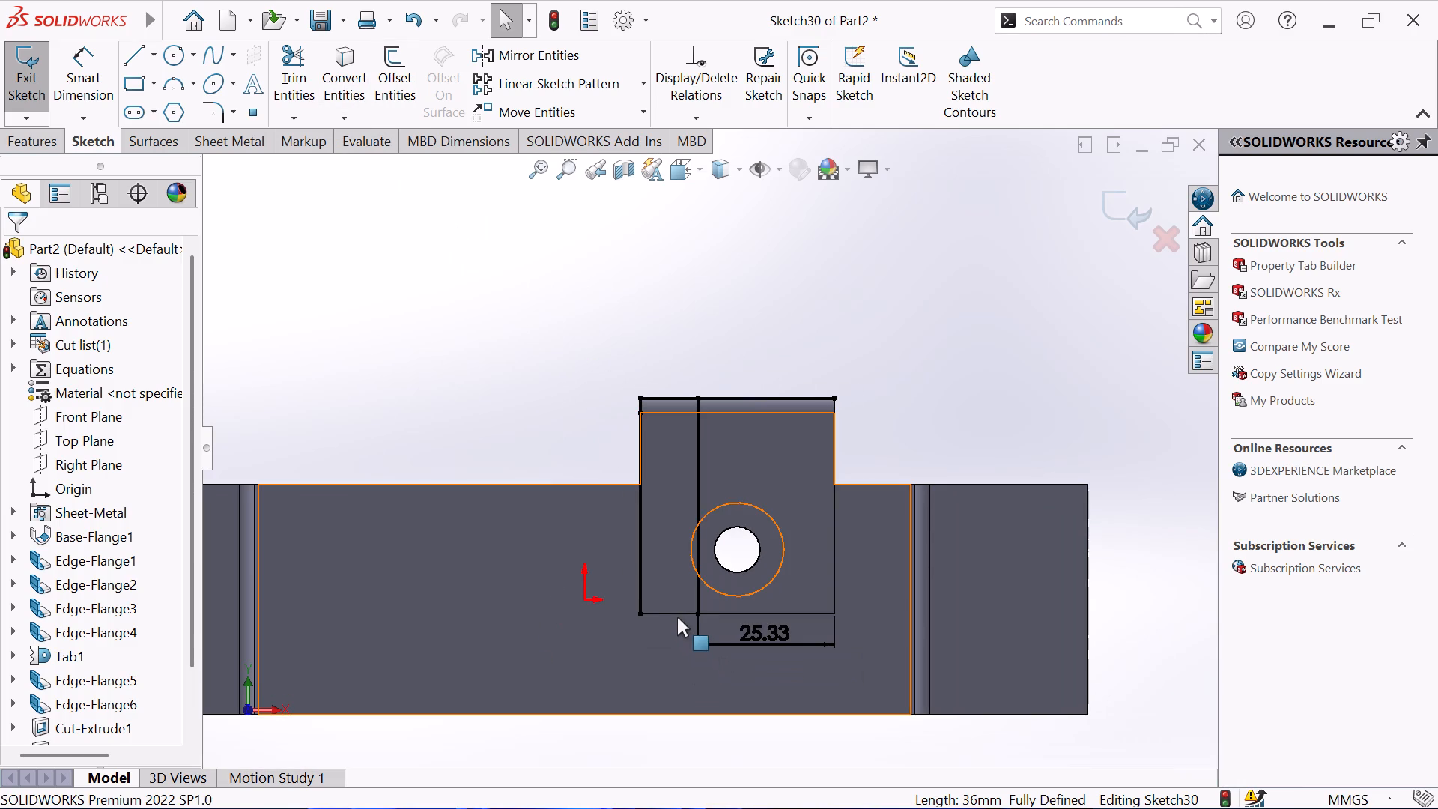
{"action": "left_click", "coordinate": [677, 613]}
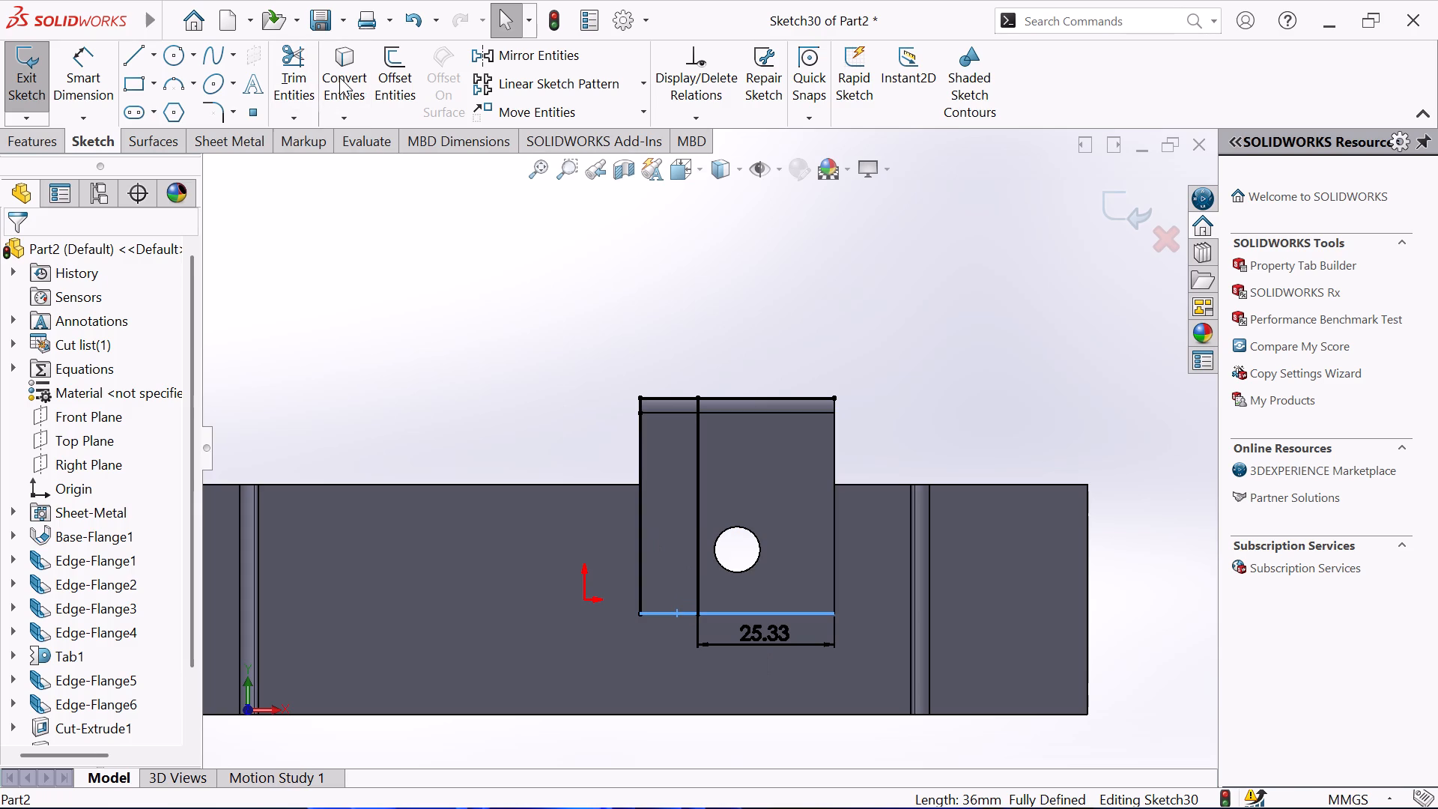
{"action": "left_click", "coordinate": [339, 77]}
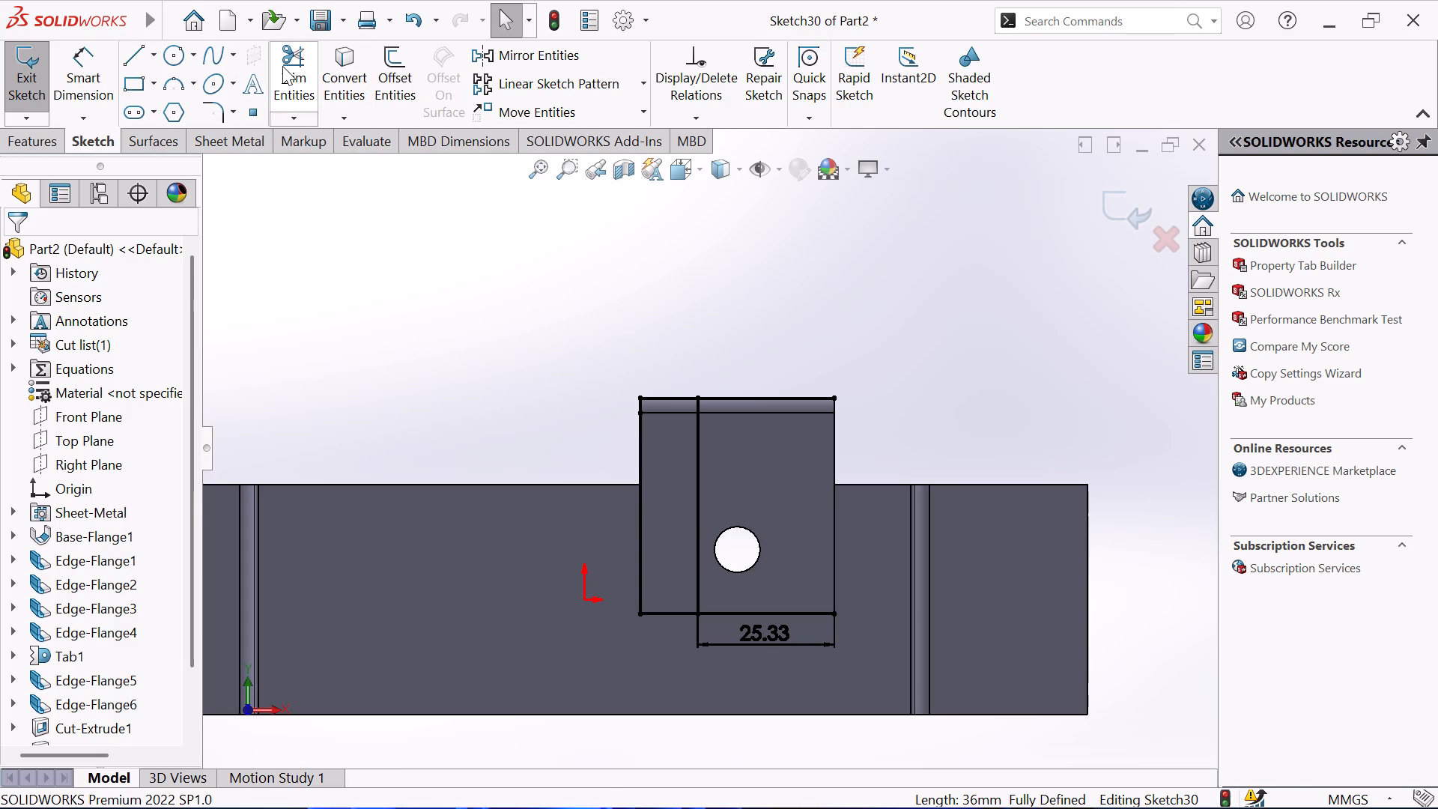
Trim the converted upper and lower lines beyond the vertical line on the hole side, leaving a closed rectangle along the flange's left edge.
{"action": "left_click", "coordinate": [282, 66]}
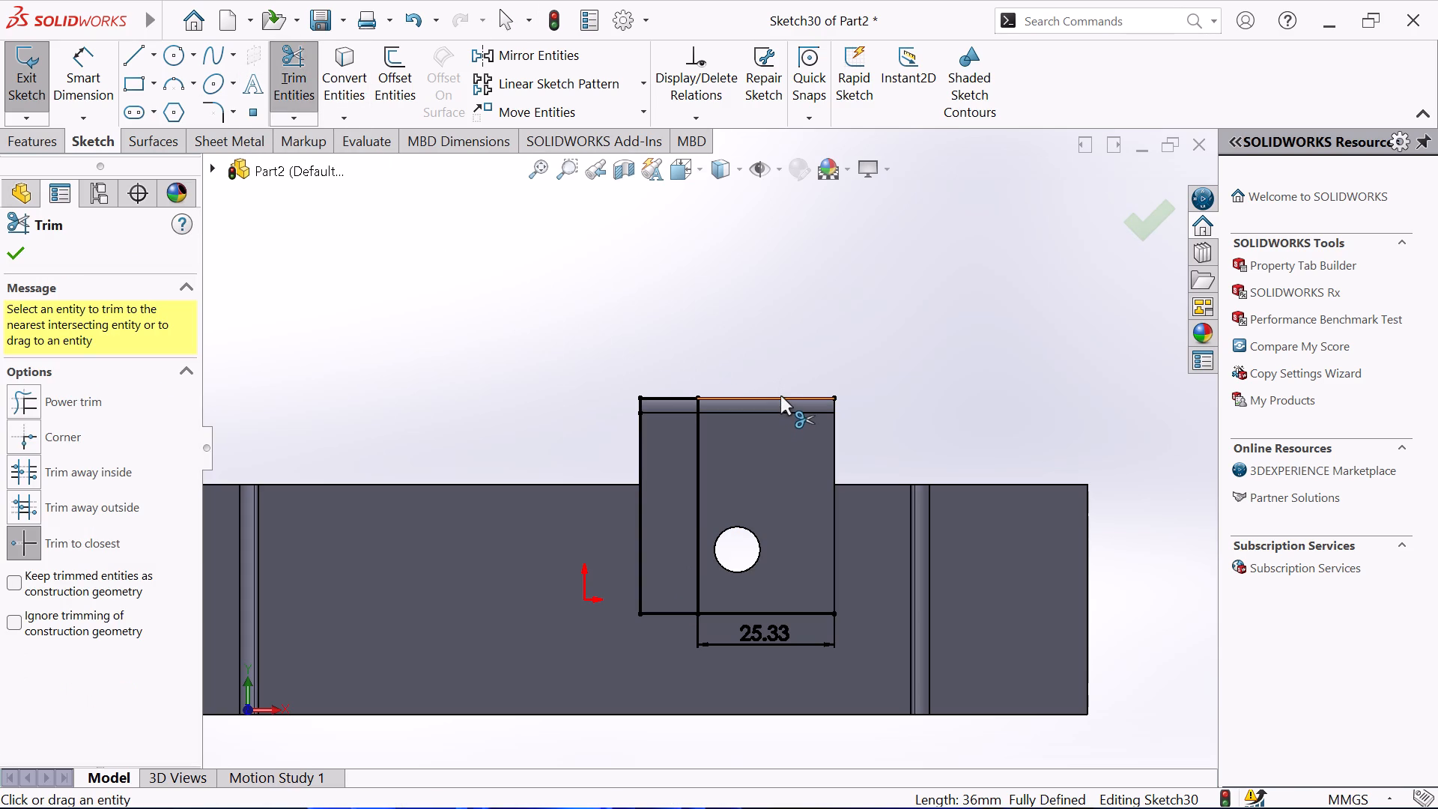
{"action": "left_click", "coordinate": [780, 396]}
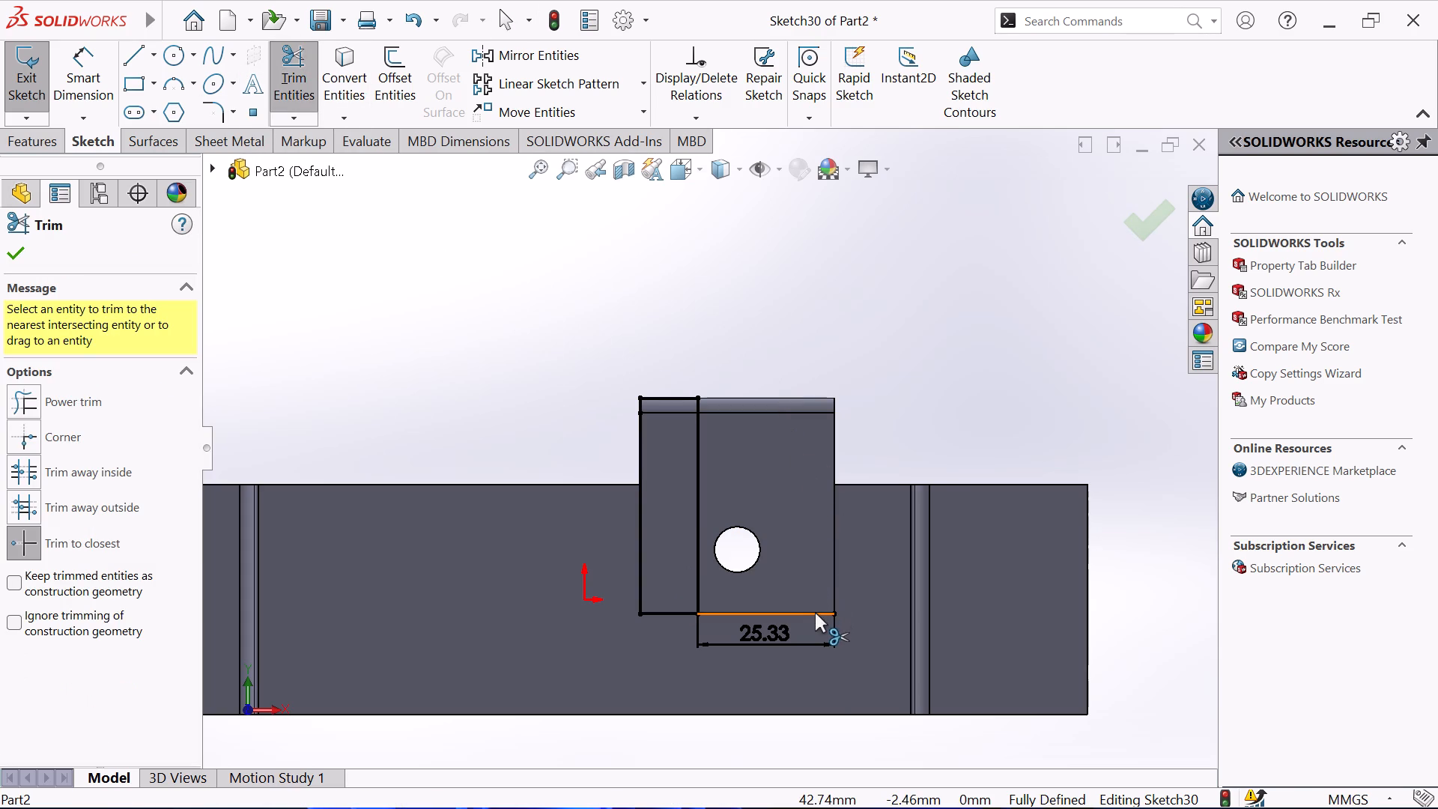
{"action": "left_click", "coordinate": [815, 613]}
{"action": "right_click", "coordinate": [914, 455]}
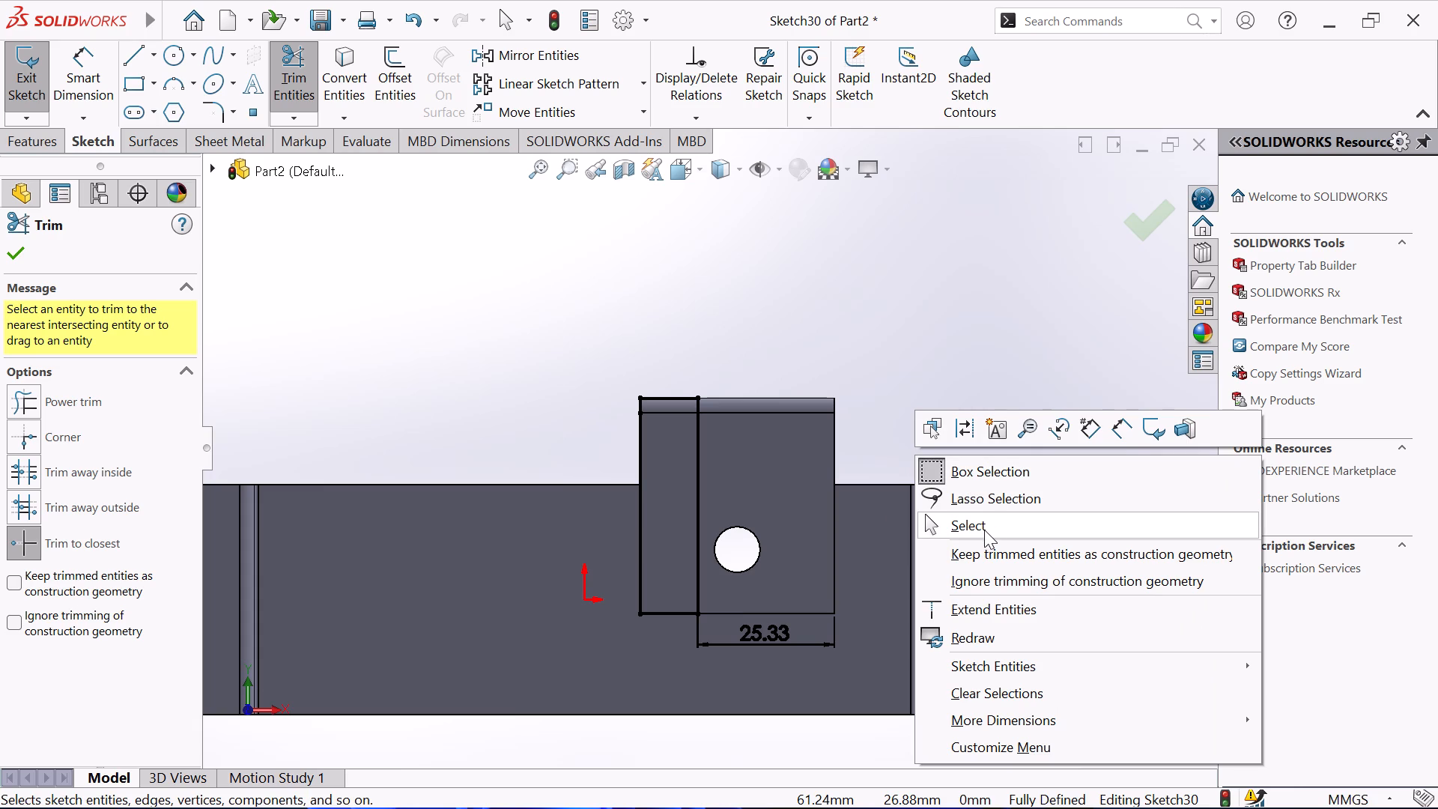
{"action": "left_click", "coordinate": [985, 530]}
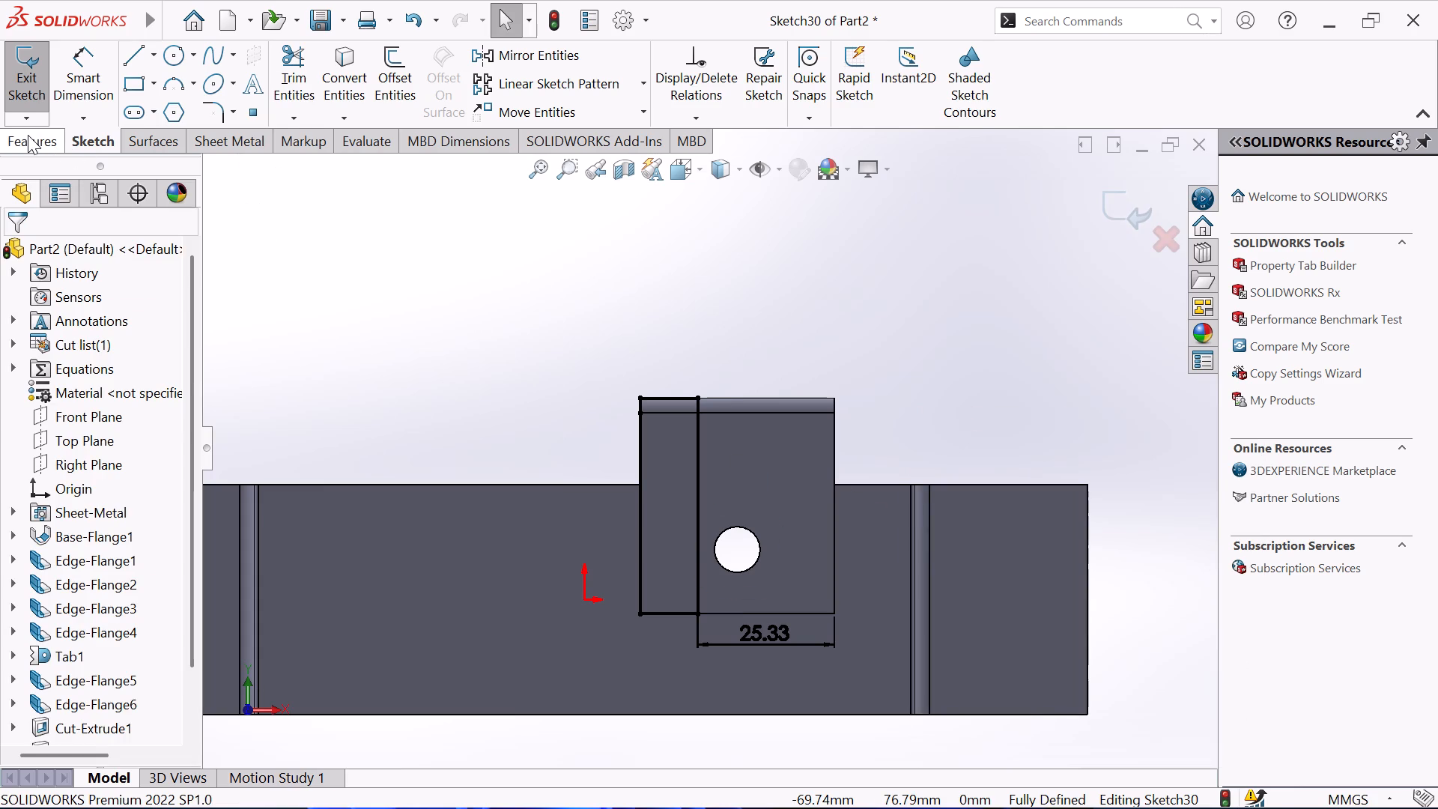
Cut-extrude the narrow rectangle with a Blind depth of 58 mm to trim the side of the top flange and tab.
{"action": "left_click", "coordinate": [26, 134]}
{"action": "left_click", "coordinate": [324, 79]}
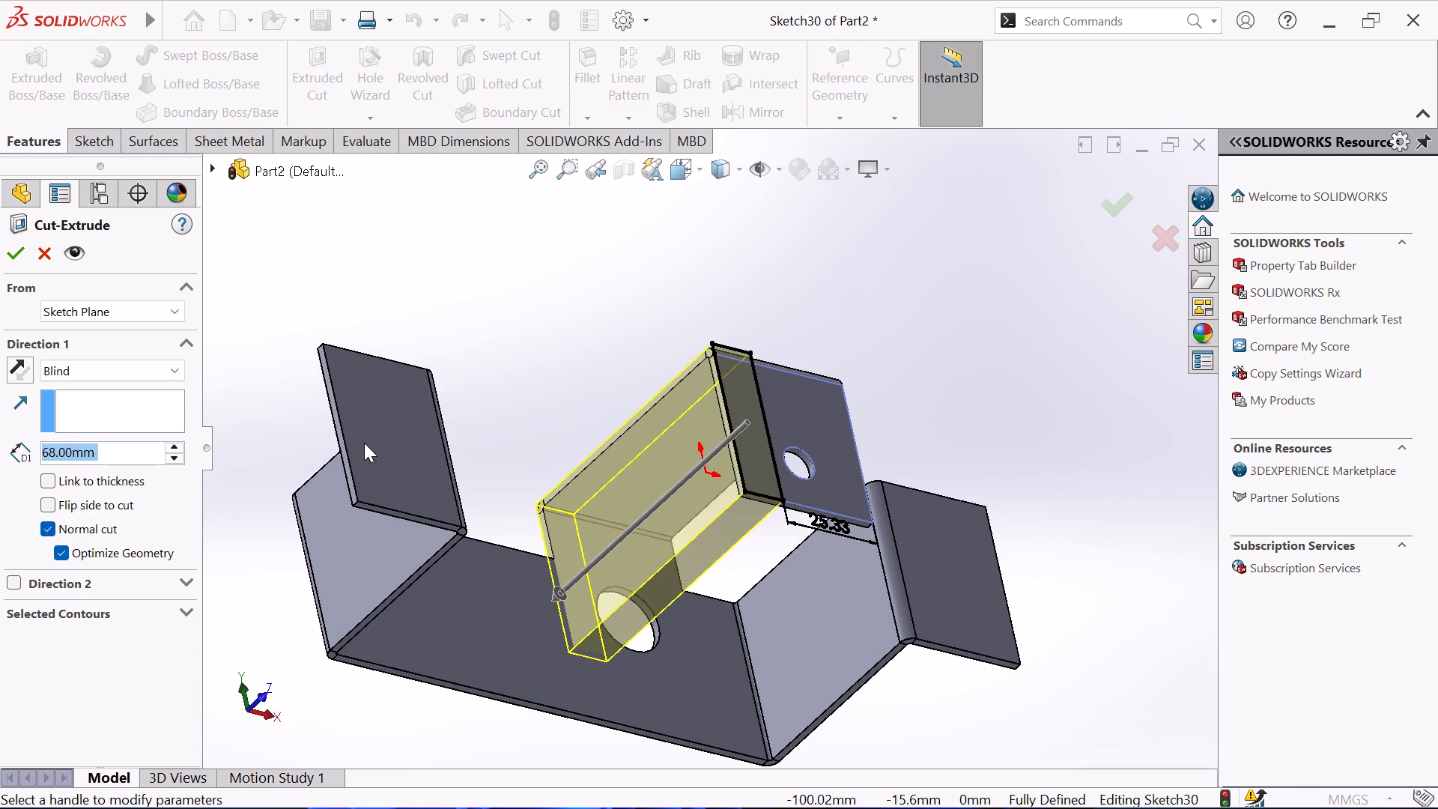
{"action": "middle_click_drag", "start_coordinate": [497, 392], "coordinate": [537, 529]}
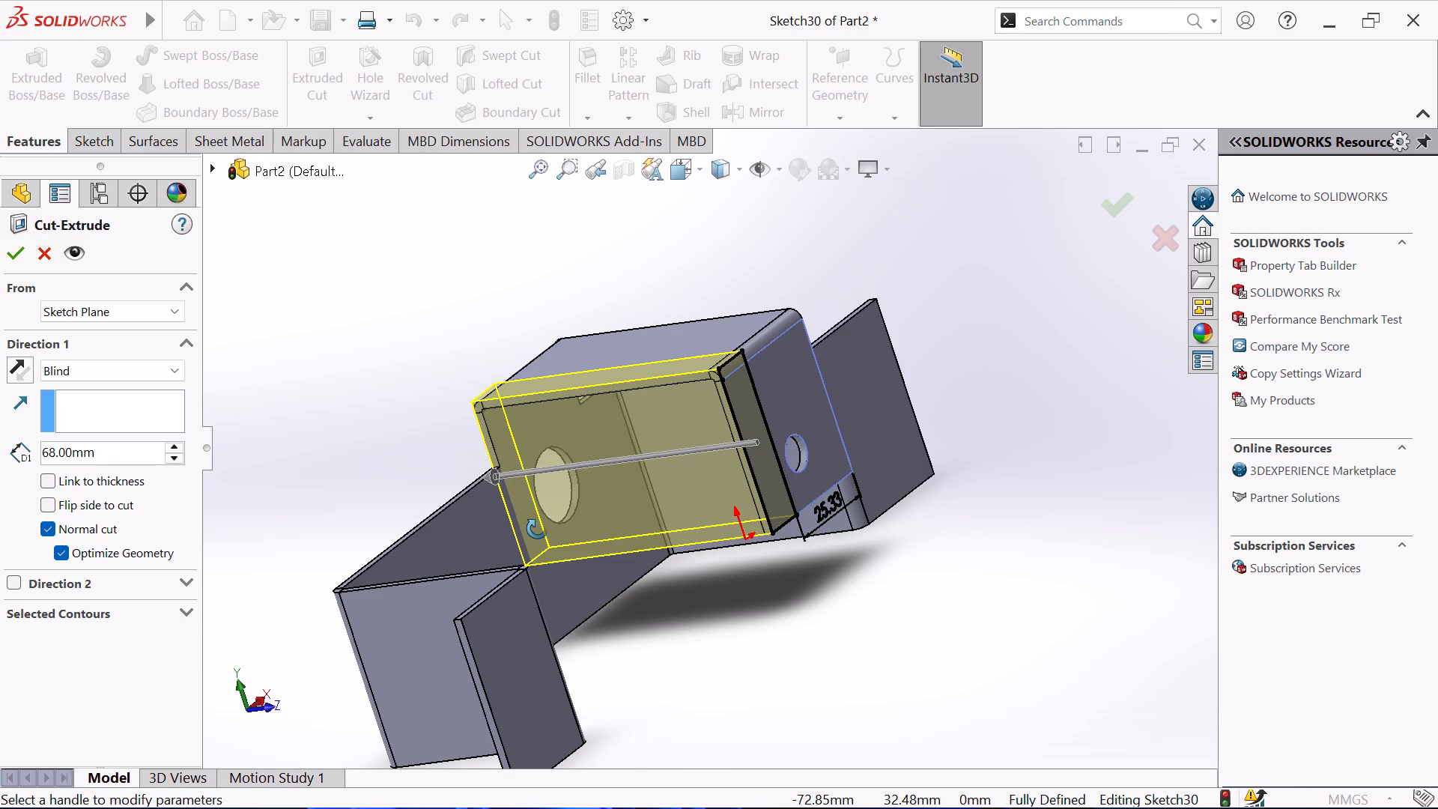
{"action": "middle_click_drag", "start_coordinate": [537, 529], "coordinate": [598, 561]}
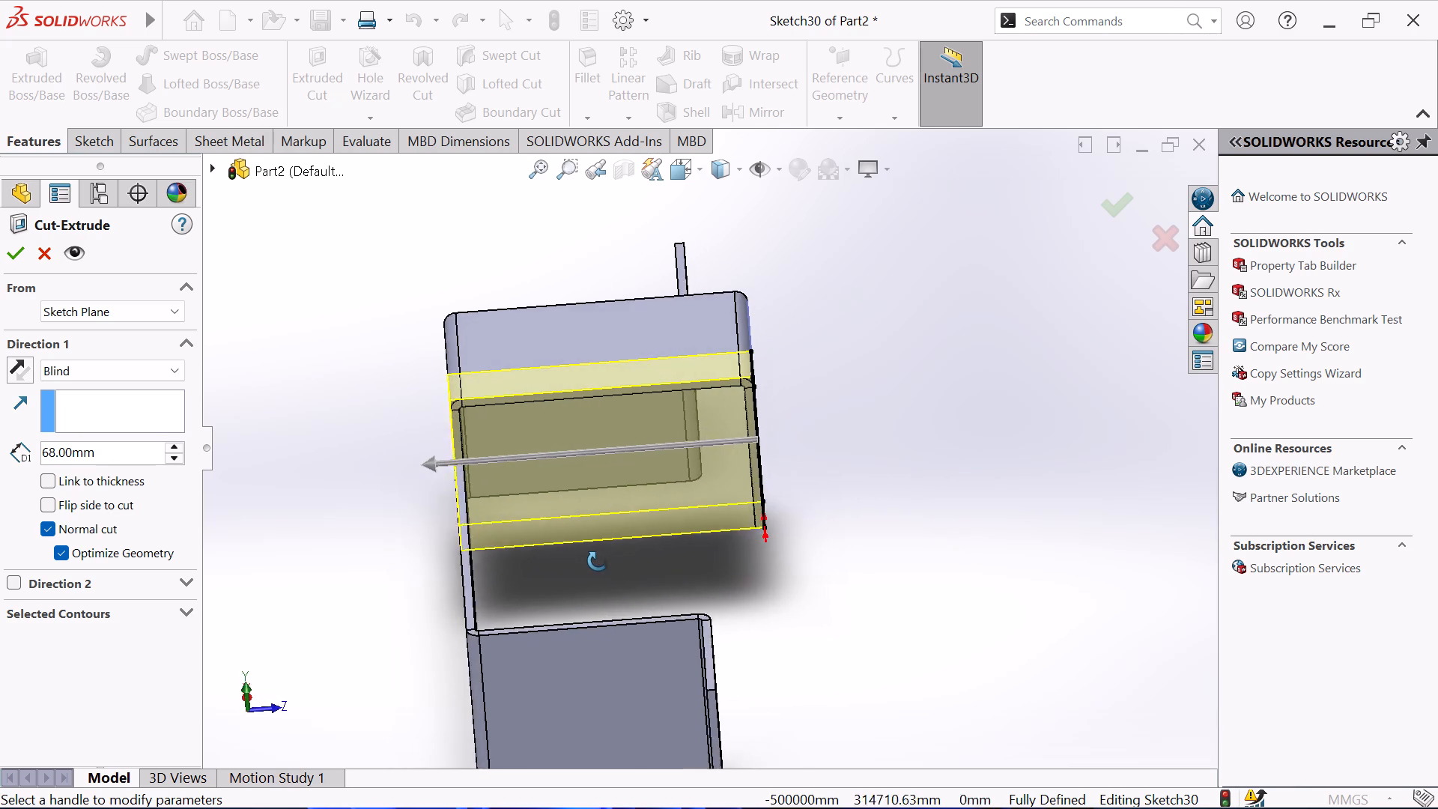
{"action": "middle_click_drag", "start_coordinate": [598, 561], "coordinate": [599, 566]}
{"action": "middle_click", "coordinate": [599, 566]}
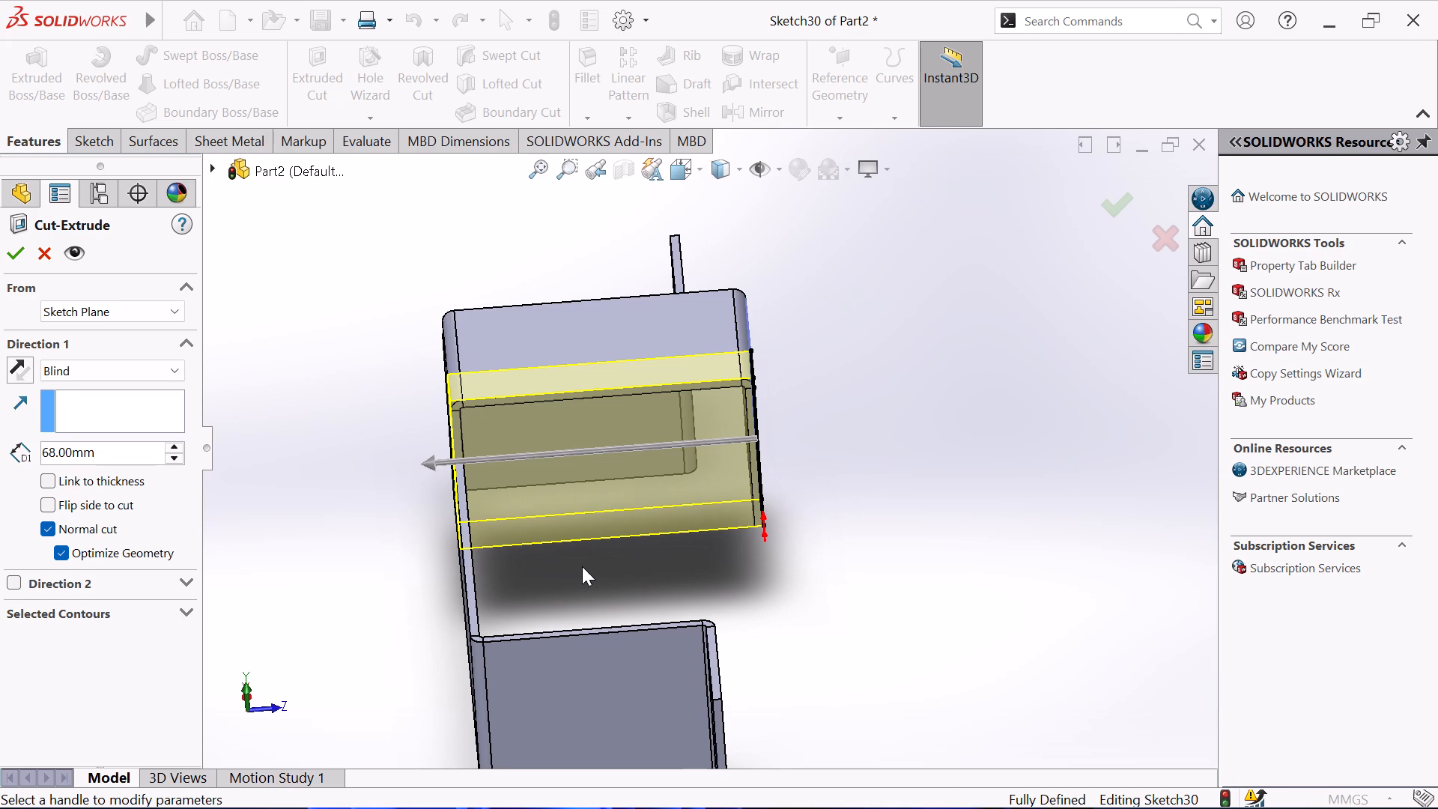
{"action": "double_click", "coordinate": [127, 456]}
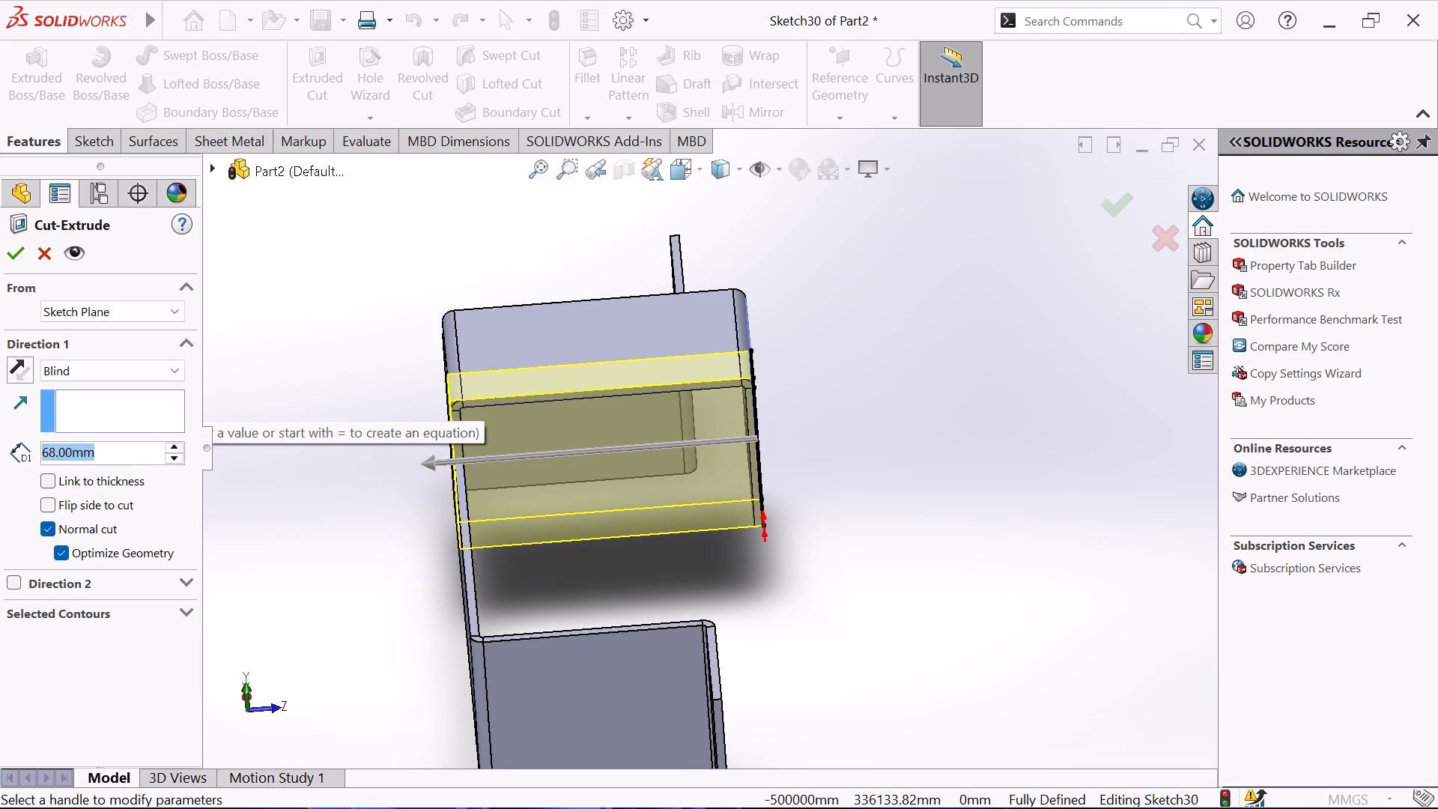
{"action": "key", "text": "6"}
{"action": "key", "text": "0"}
{"action": "key", "text": "Return"}
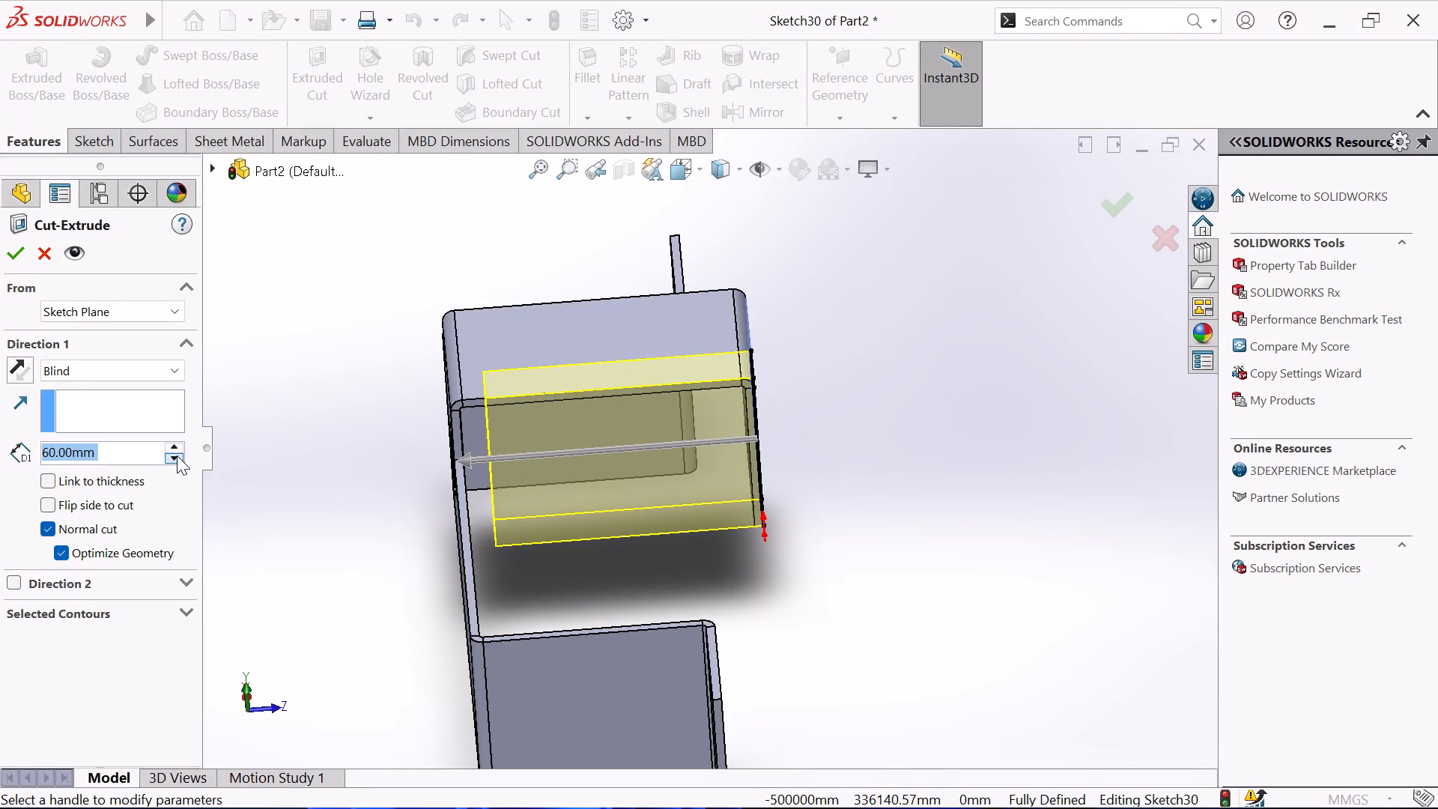
{"action": "double_click", "coordinate": [138, 458]}
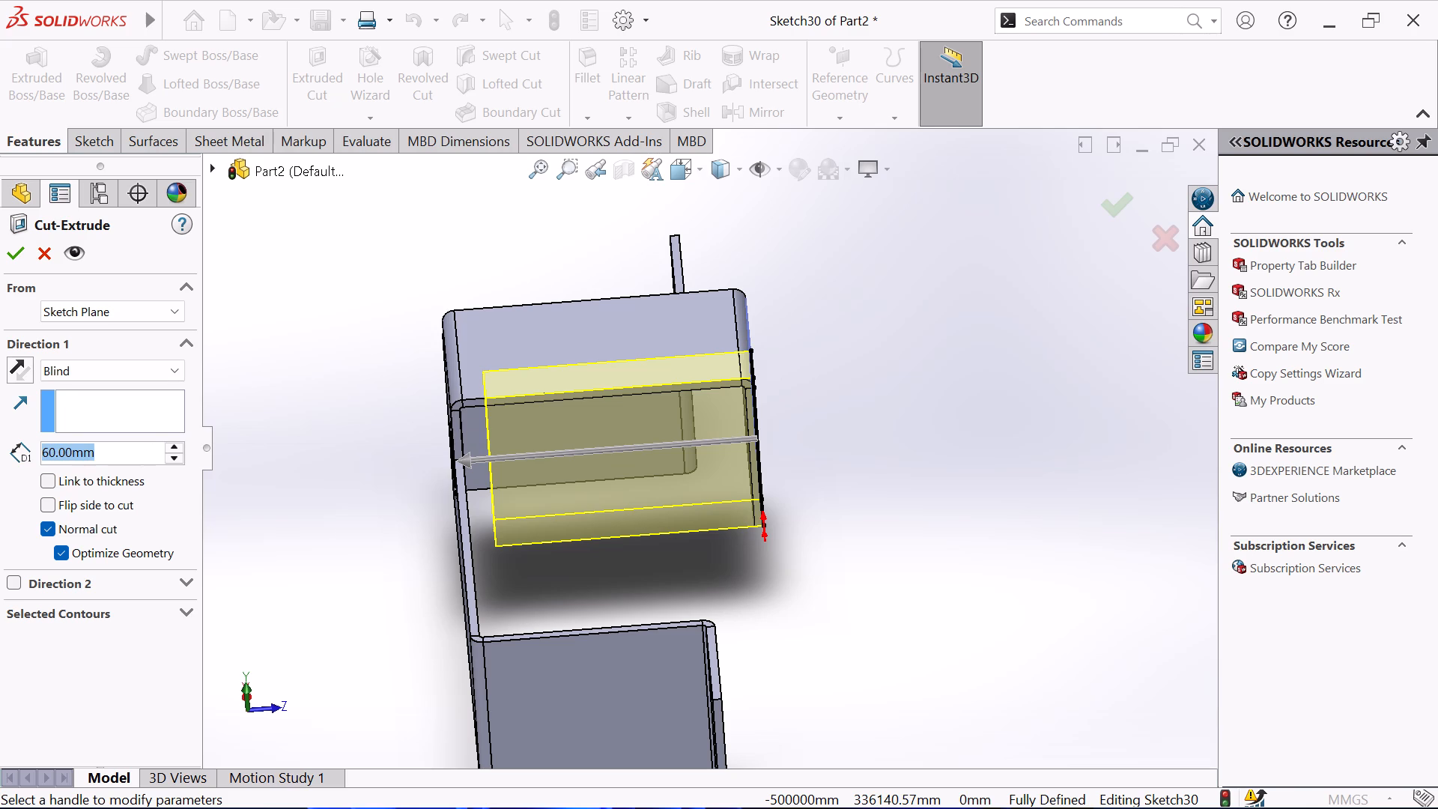
{"action": "key", "text": "5"}
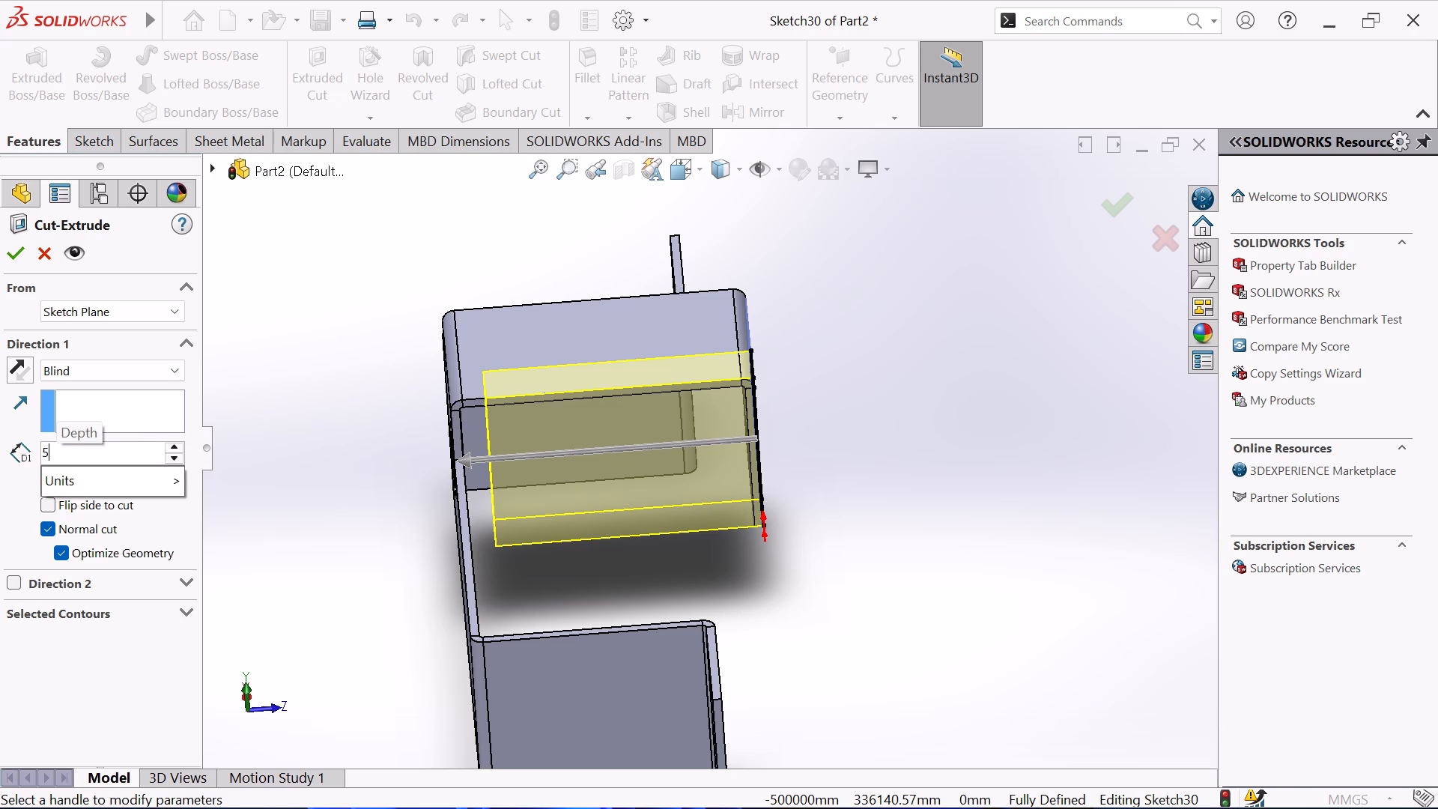
{"action": "key", "text": "8"}
{"action": "key", "text": "Return"}
{"action": "key", "text": "Return"}
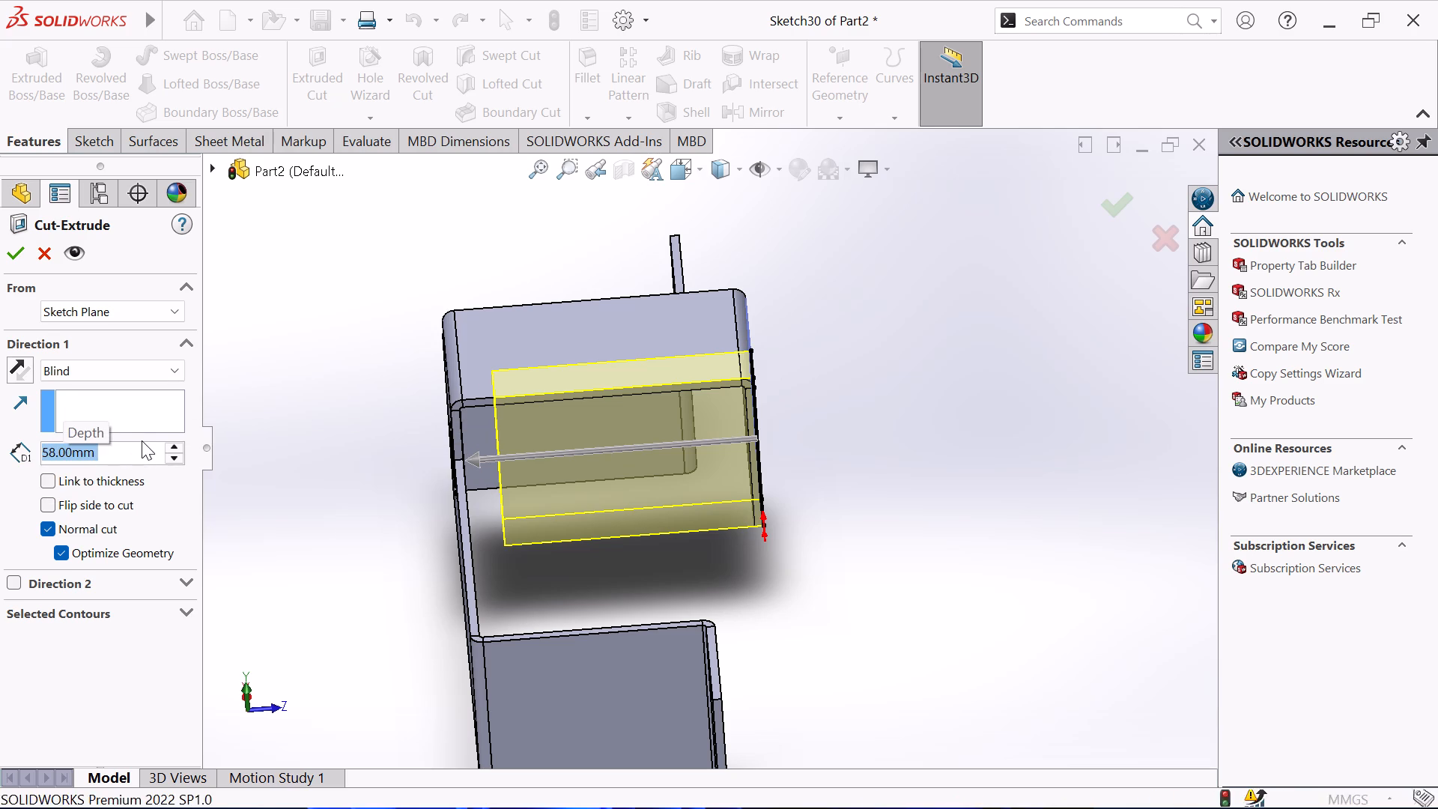
Examine the cut on the side tab and its top flange from several angles.
{"action": "middle_click_drag", "start_coordinate": [324, 394], "coordinate": [230, 267]}
{"action": "scroll", "coordinate": [230, 267], "scroll_direction": "up", "scroll_amount": 2}
{"action": "middle_click_drag", "start_coordinate": [288, 249], "coordinate": [270, 163]}
{"action": "scroll", "coordinate": [509, 384], "scroll_direction": "down", "scroll_amount": 3}
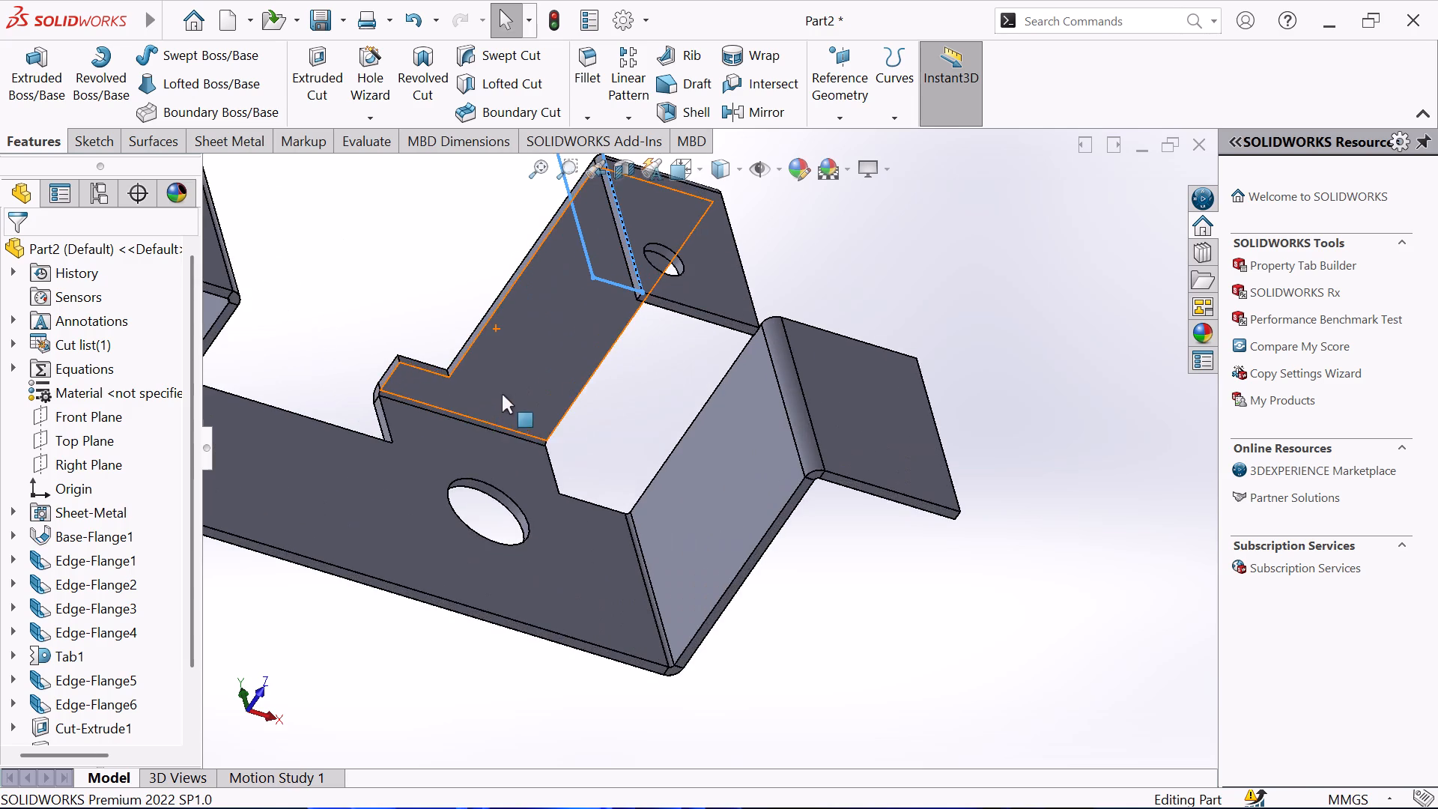
{"action": "middle_click_drag", "start_coordinate": [374, 309], "coordinate": [330, 231]}
{"action": "scroll", "coordinate": [402, 281], "scroll_direction": "up", "scroll_amount": 2}
{"action": "middle_click_drag", "start_coordinate": [402, 281], "coordinate": [366, 372]}
{"action": "left_click", "coordinate": [359, 336]}
{"action": "middle_click_drag", "start_coordinate": [360, 337], "coordinate": [370, 393]}
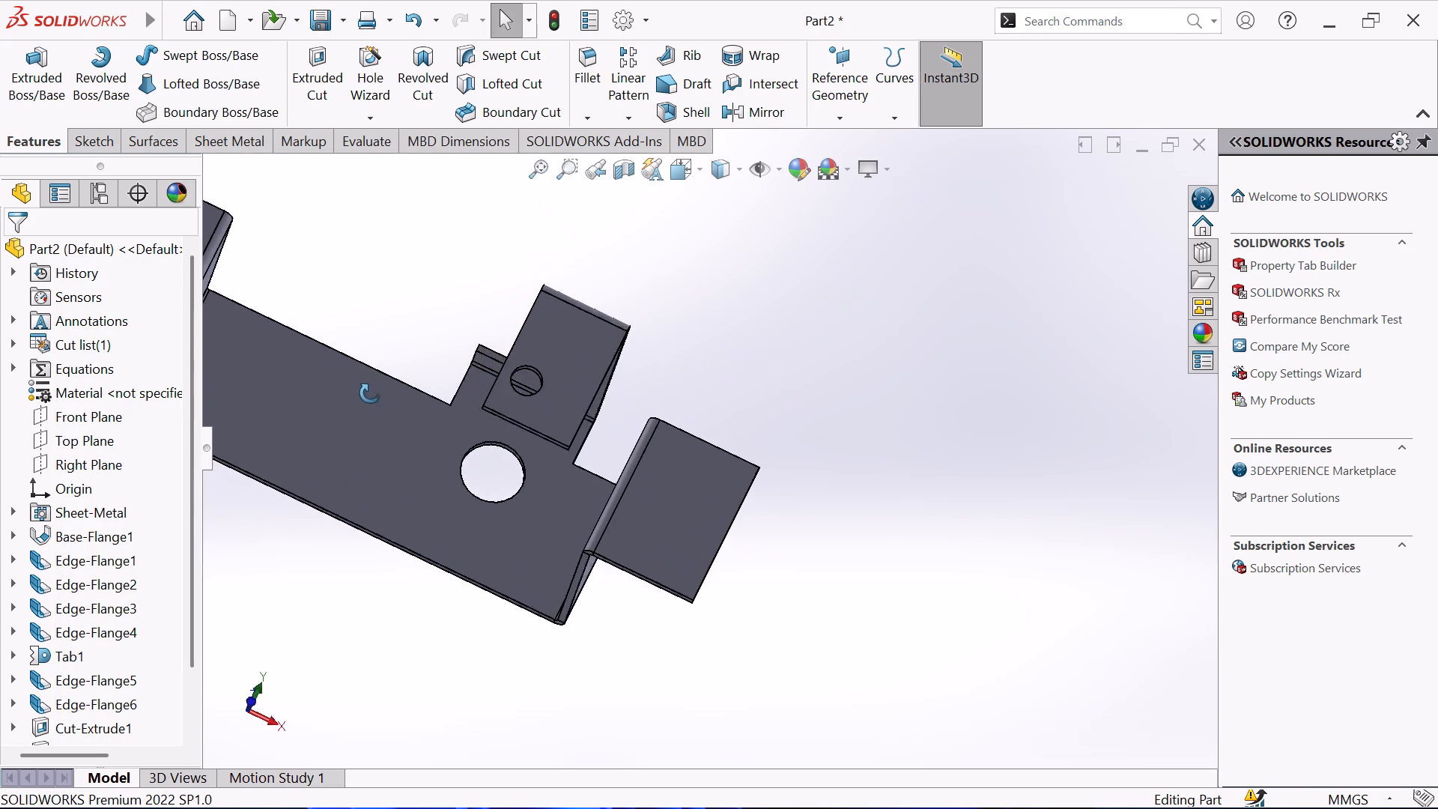
{"action": "middle_click_drag", "start_coordinate": [370, 393], "coordinate": [367, 430]}
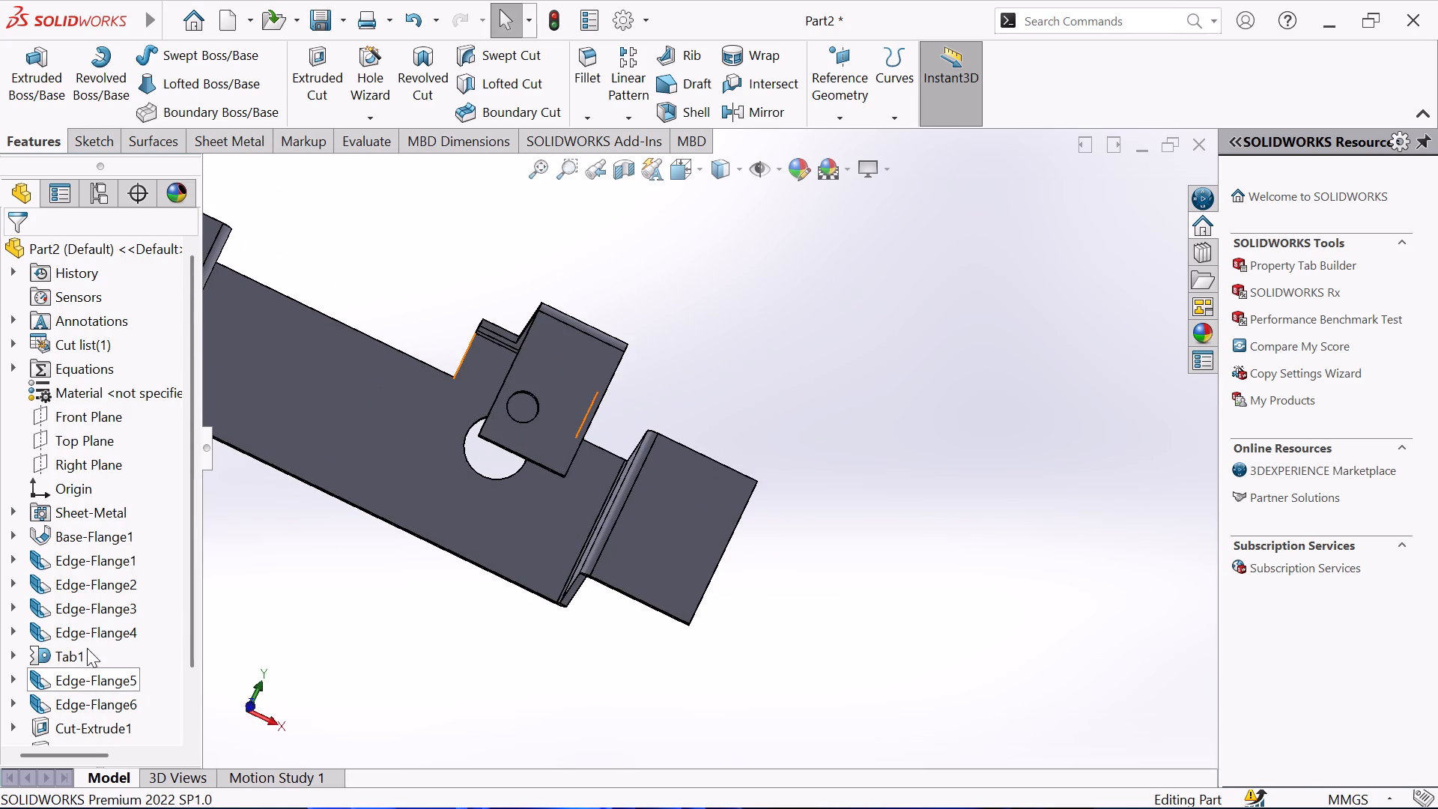
Delete the Cut-Extrude1 hole from the tab's top flange and hide its leftover circle sketch.
{"action": "scroll", "coordinate": [106, 672], "scroll_direction": "down", "scroll_amount": 1}
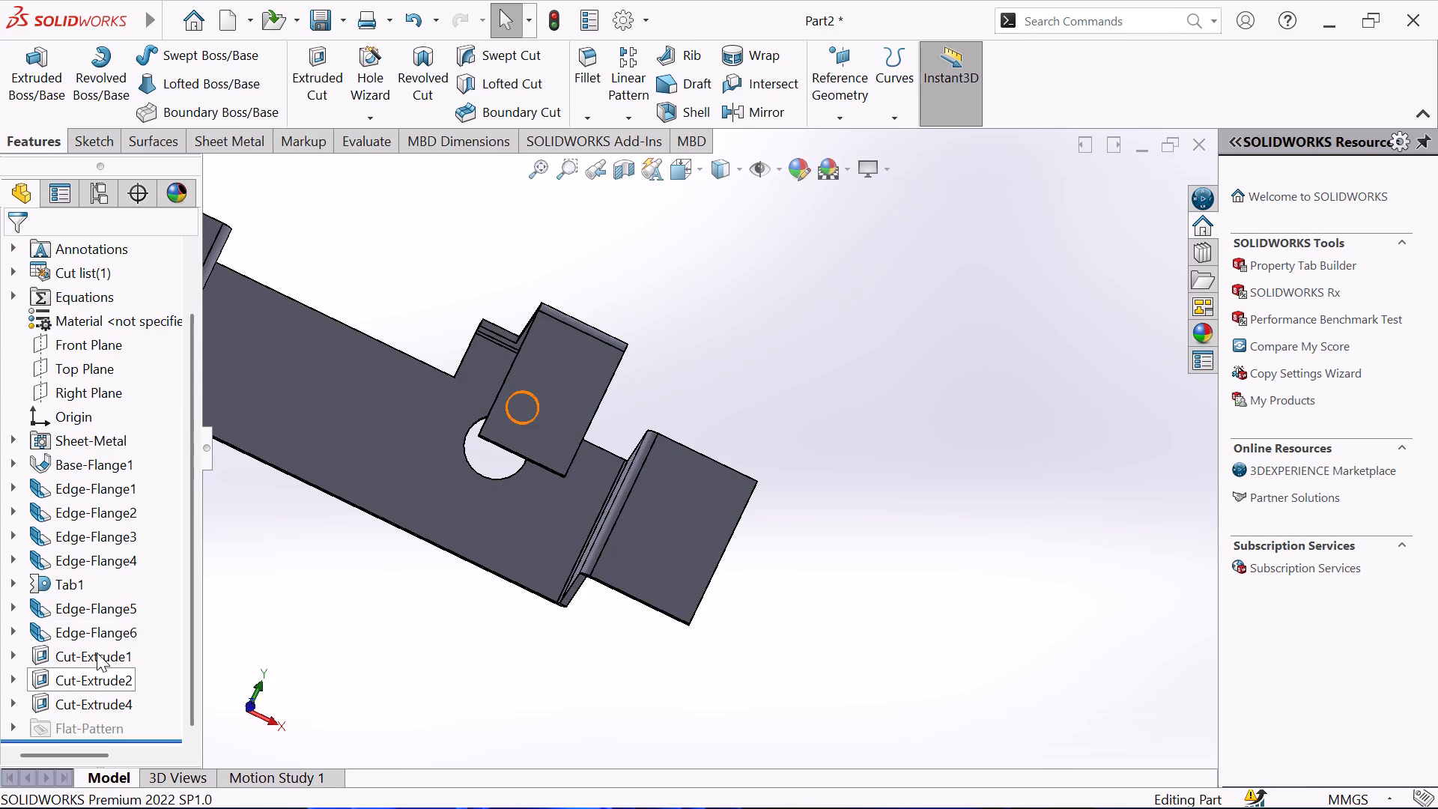
{"action": "right_click", "coordinate": [97, 652]}
{"action": "left_click", "coordinate": [178, 471]}
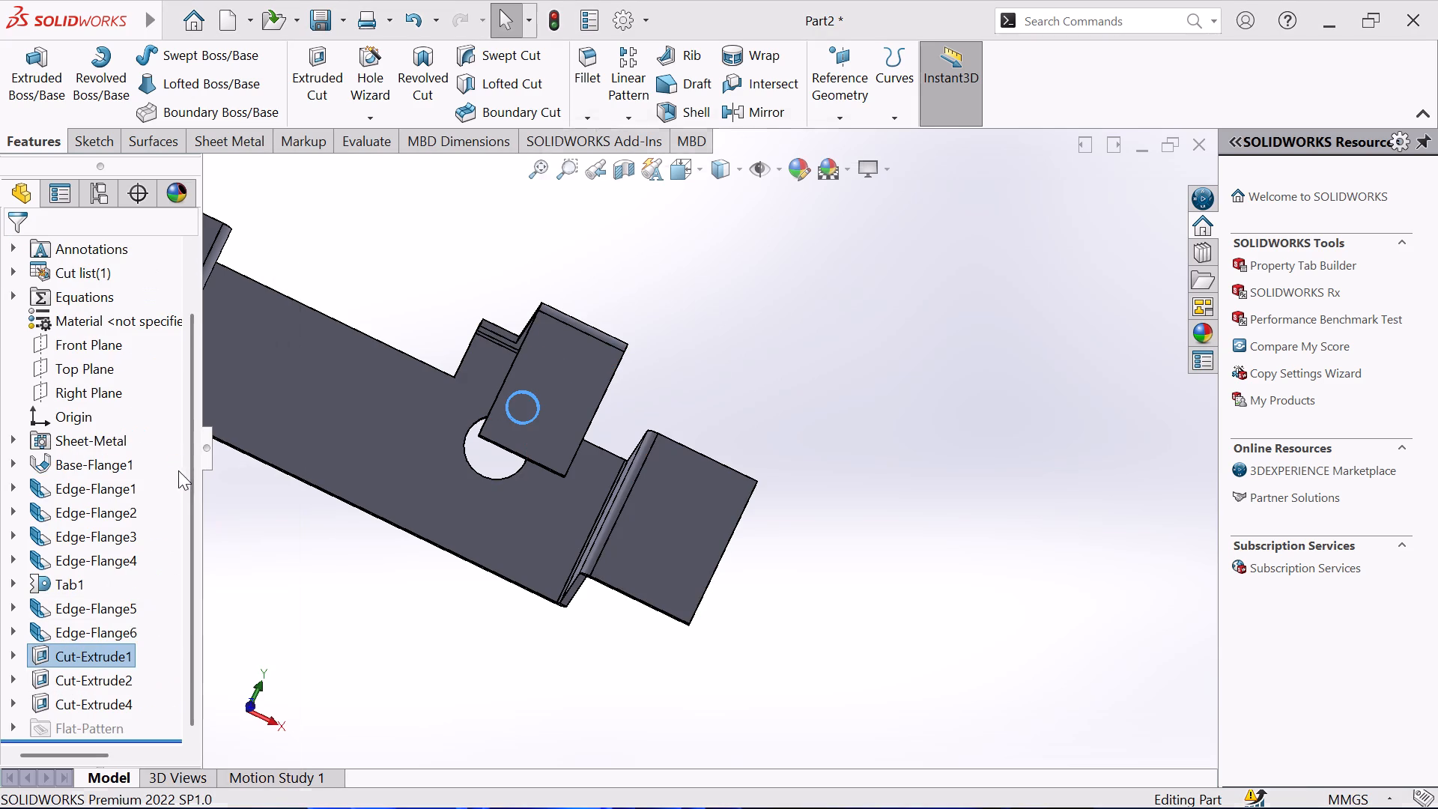
{"action": "left_click", "coordinate": [847, 145]}
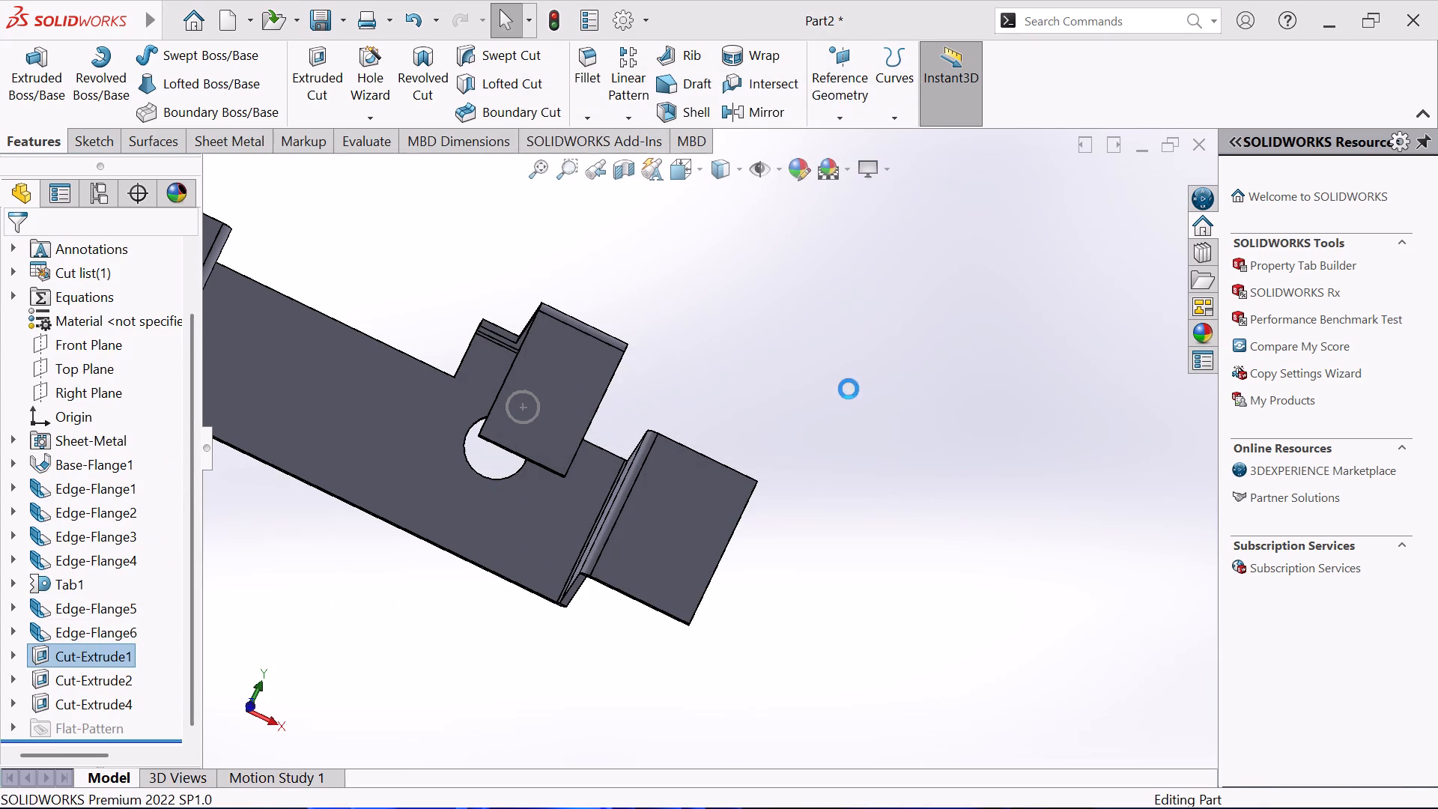
{"action": "right_click", "coordinate": [540, 404]}
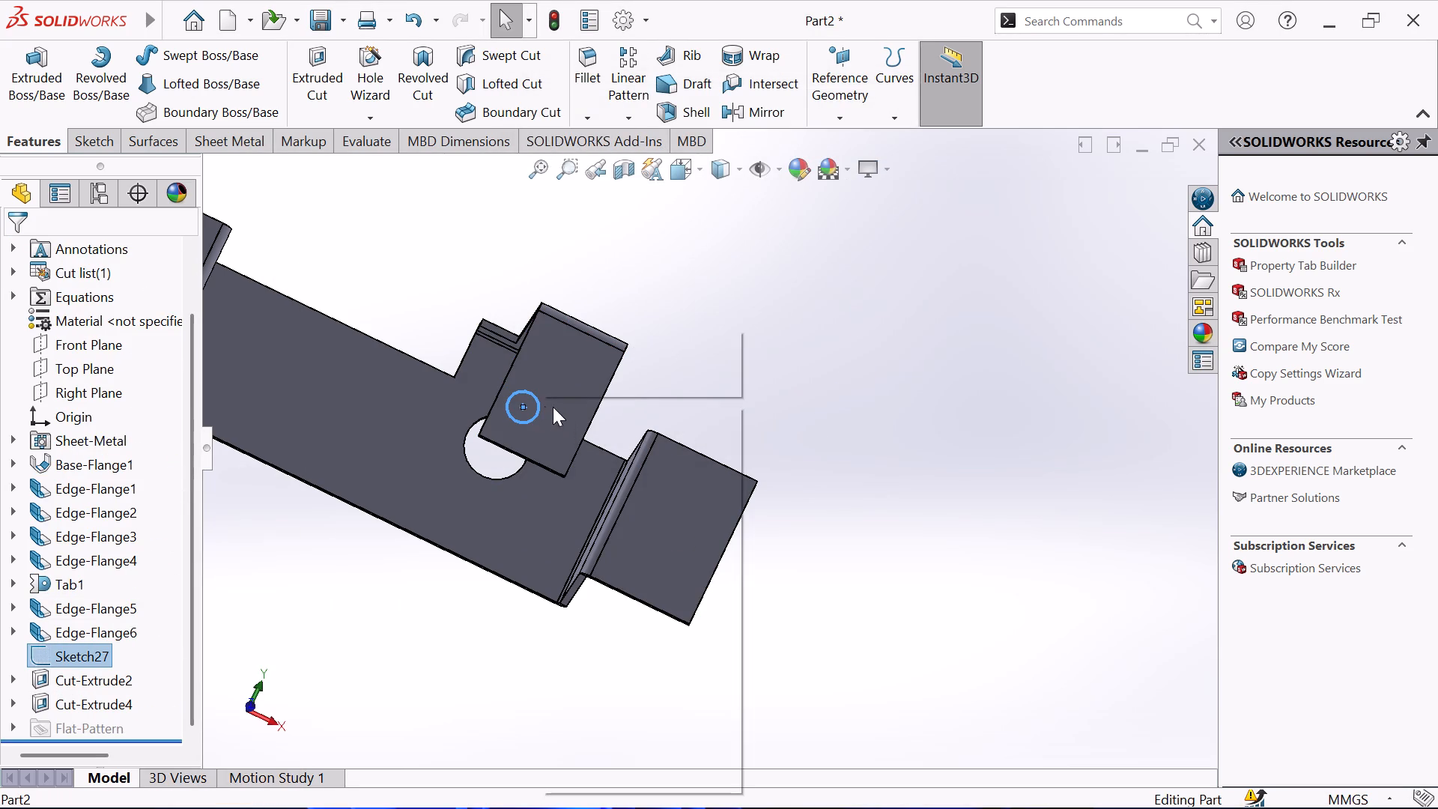
{"action": "left_click", "coordinate": [598, 377]}
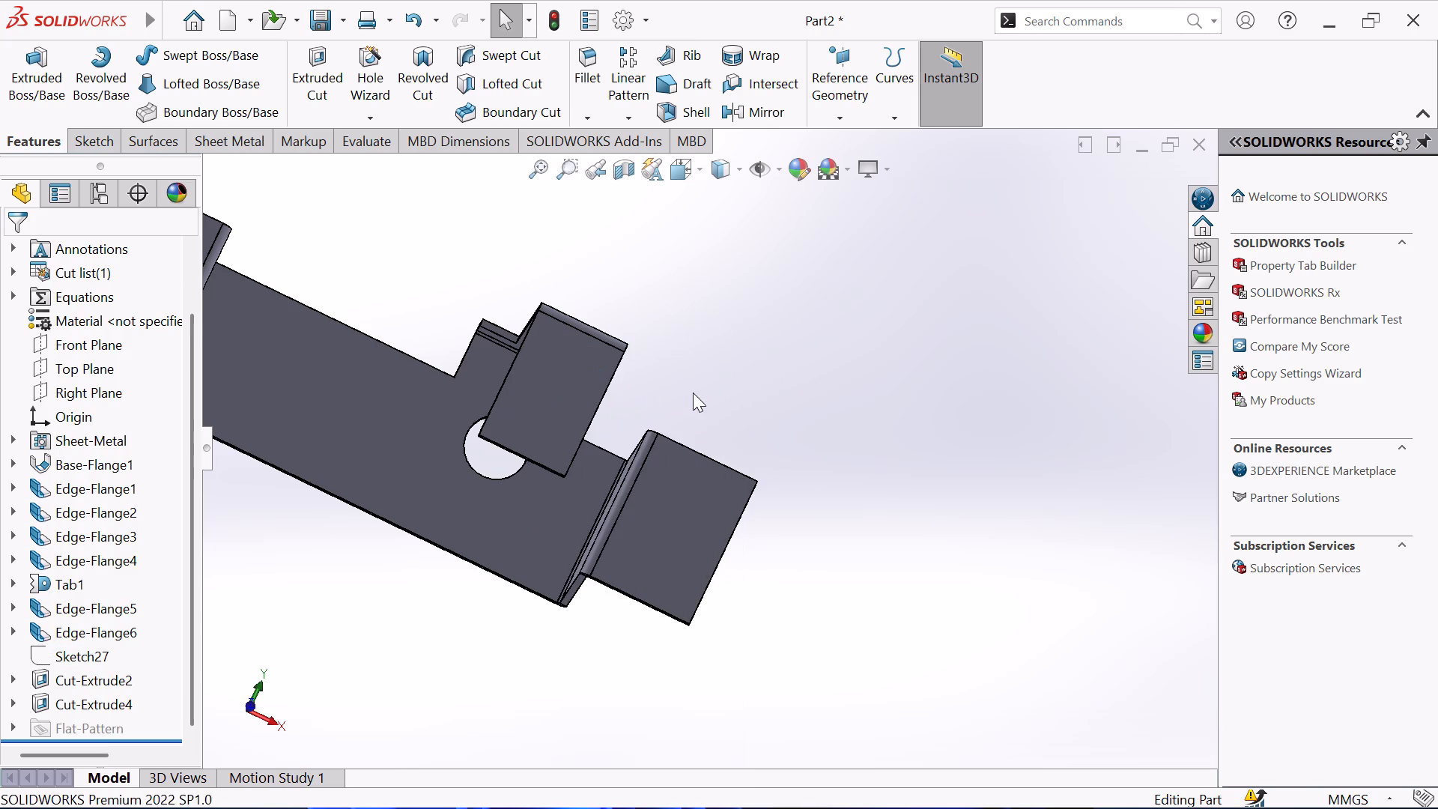
Examine the side tab, its top flange and the adjoining base plate around the hole from several angles.
{"action": "middle_click_drag", "start_coordinate": [693, 393], "coordinate": [694, 434]}
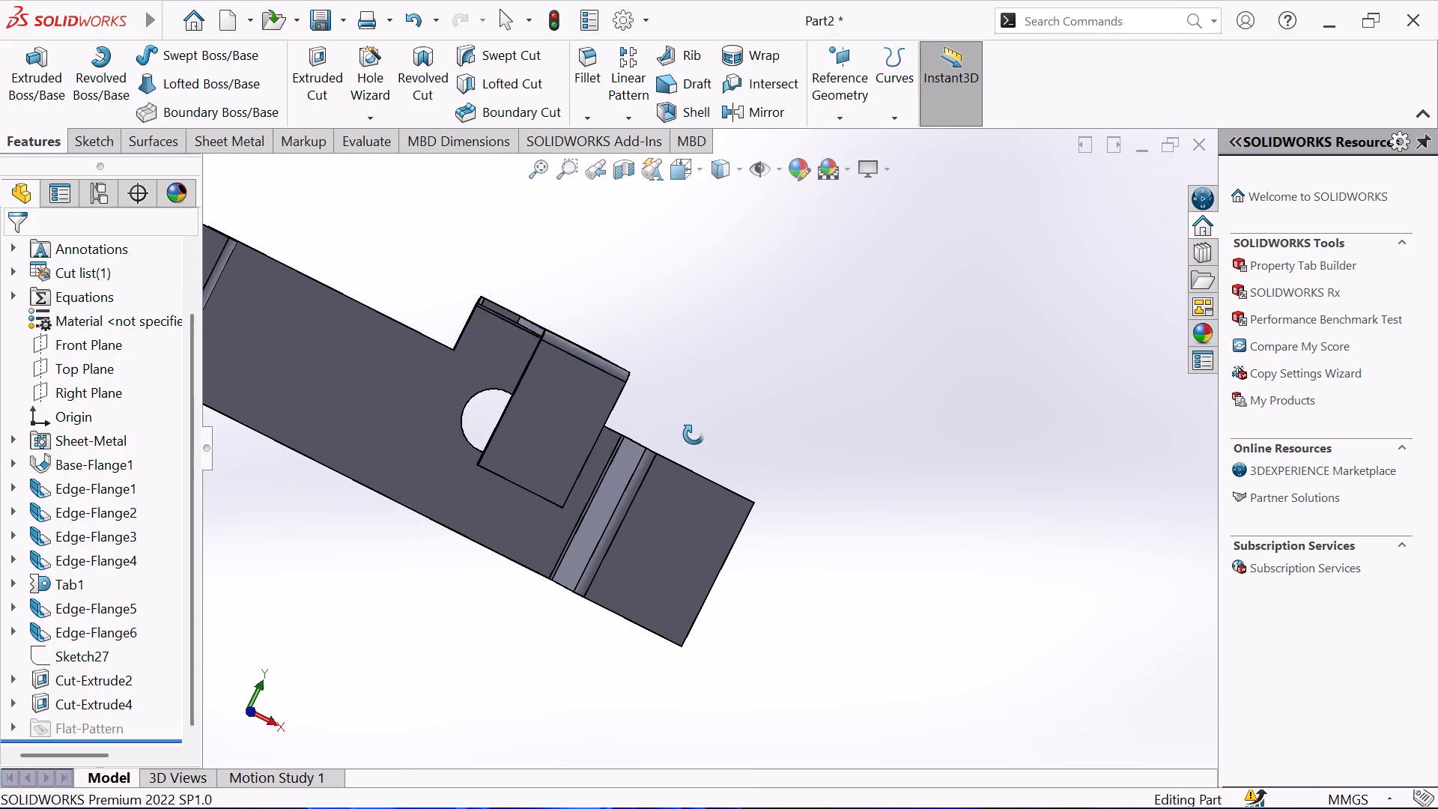
{"action": "middle_click_drag", "start_coordinate": [694, 434], "coordinate": [740, 229]}
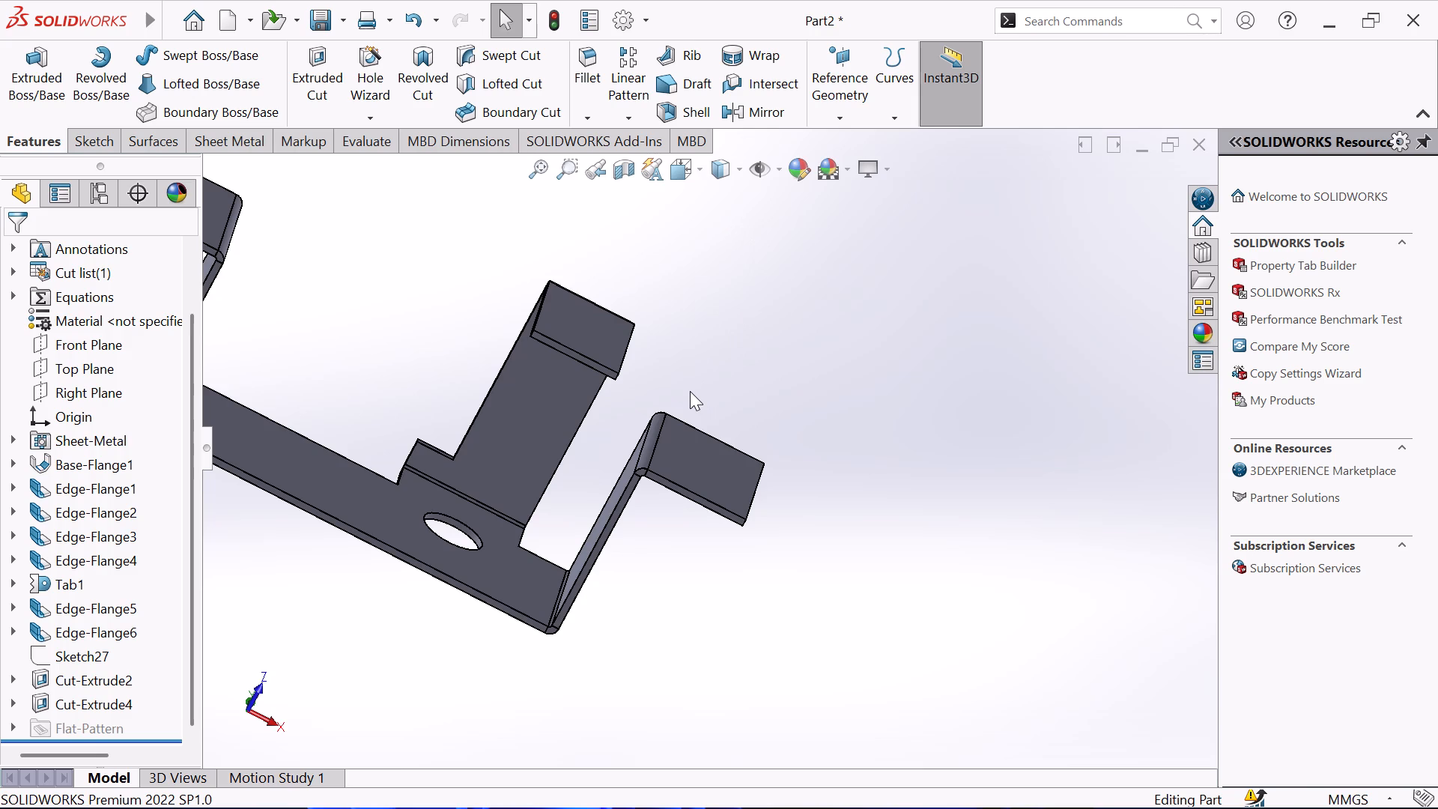
{"action": "scroll", "coordinate": [491, 501], "scroll_direction": "down", "scroll_amount": 2}
{"action": "middle_click_drag", "start_coordinate": [446, 463], "coordinate": [455, 413]}
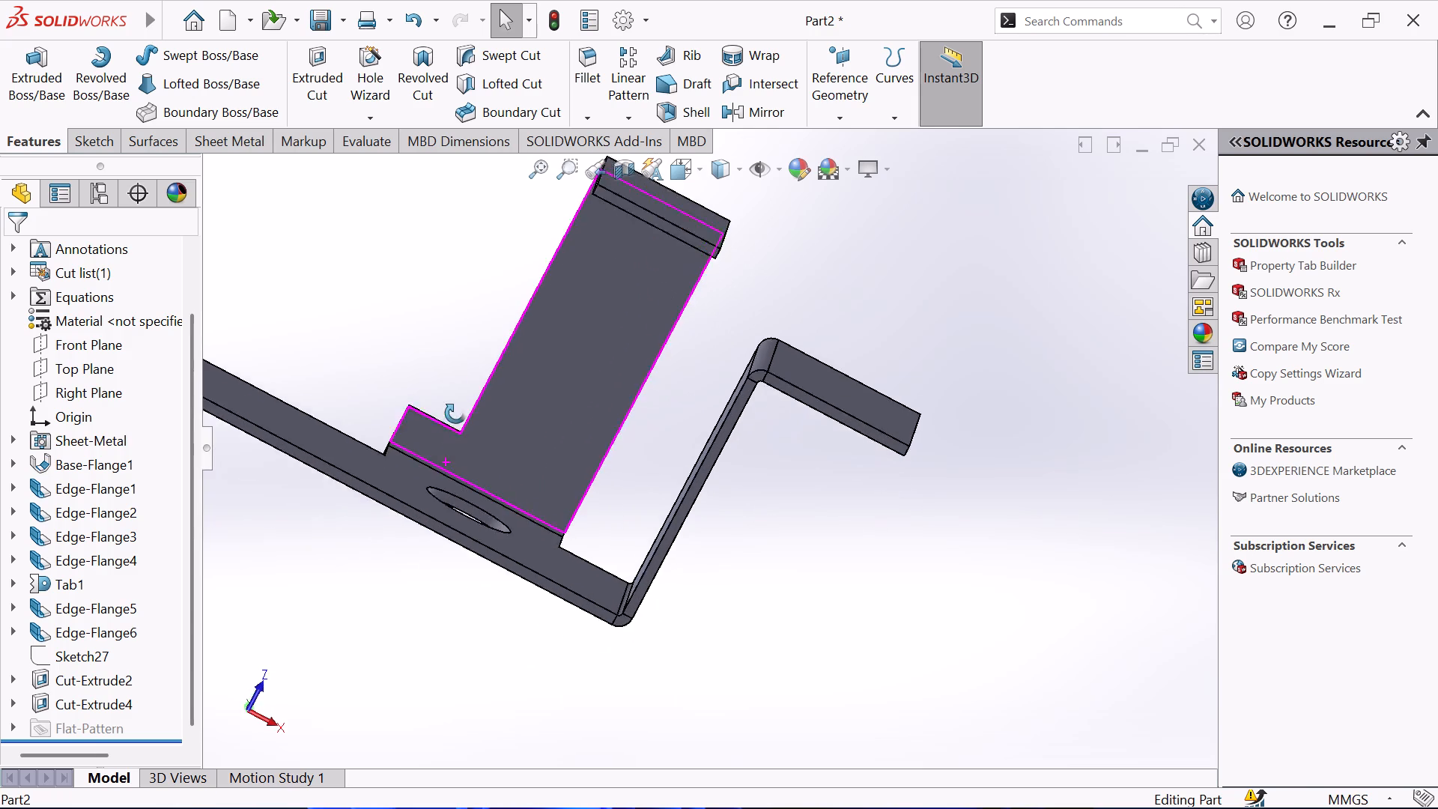
{"action": "middle_click_drag", "start_coordinate": [455, 413], "coordinate": [467, 387]}
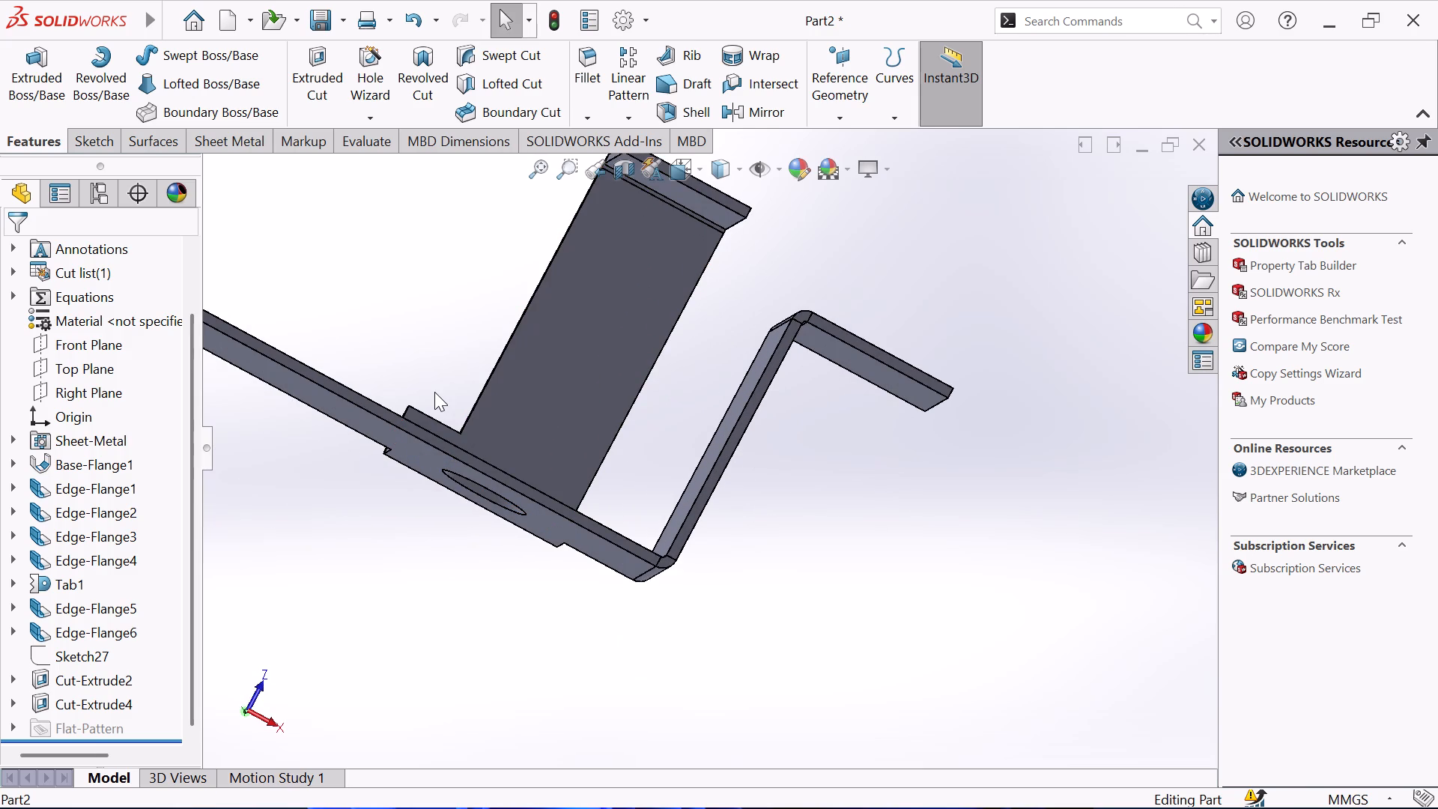
{"action": "middle_click_drag", "start_coordinate": [434, 392], "coordinate": [422, 399]}
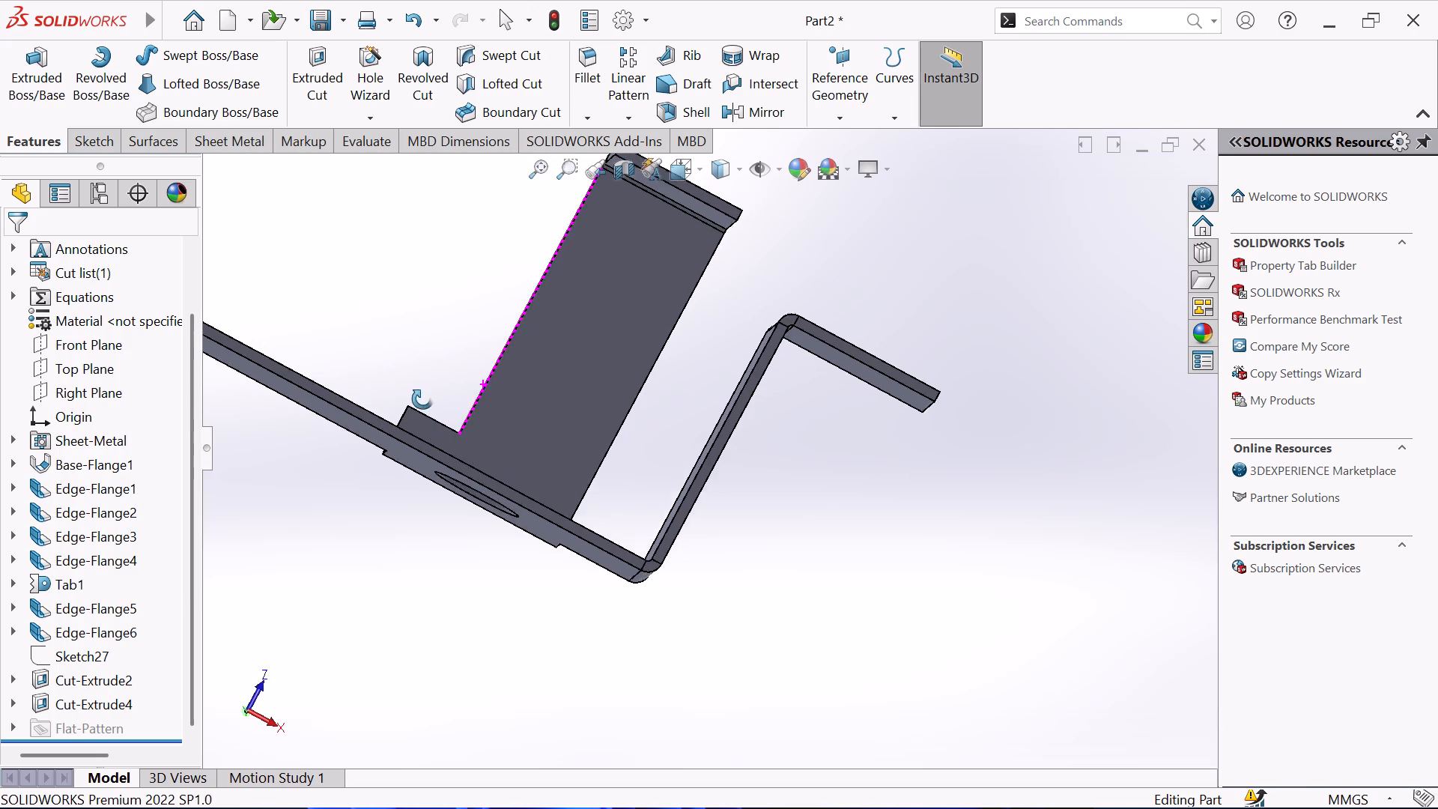
{"action": "middle_click_drag", "start_coordinate": [422, 399], "coordinate": [408, 410]}
{"action": "scroll", "coordinate": [404, 419], "scroll_direction": "down", "scroll_amount": 1}
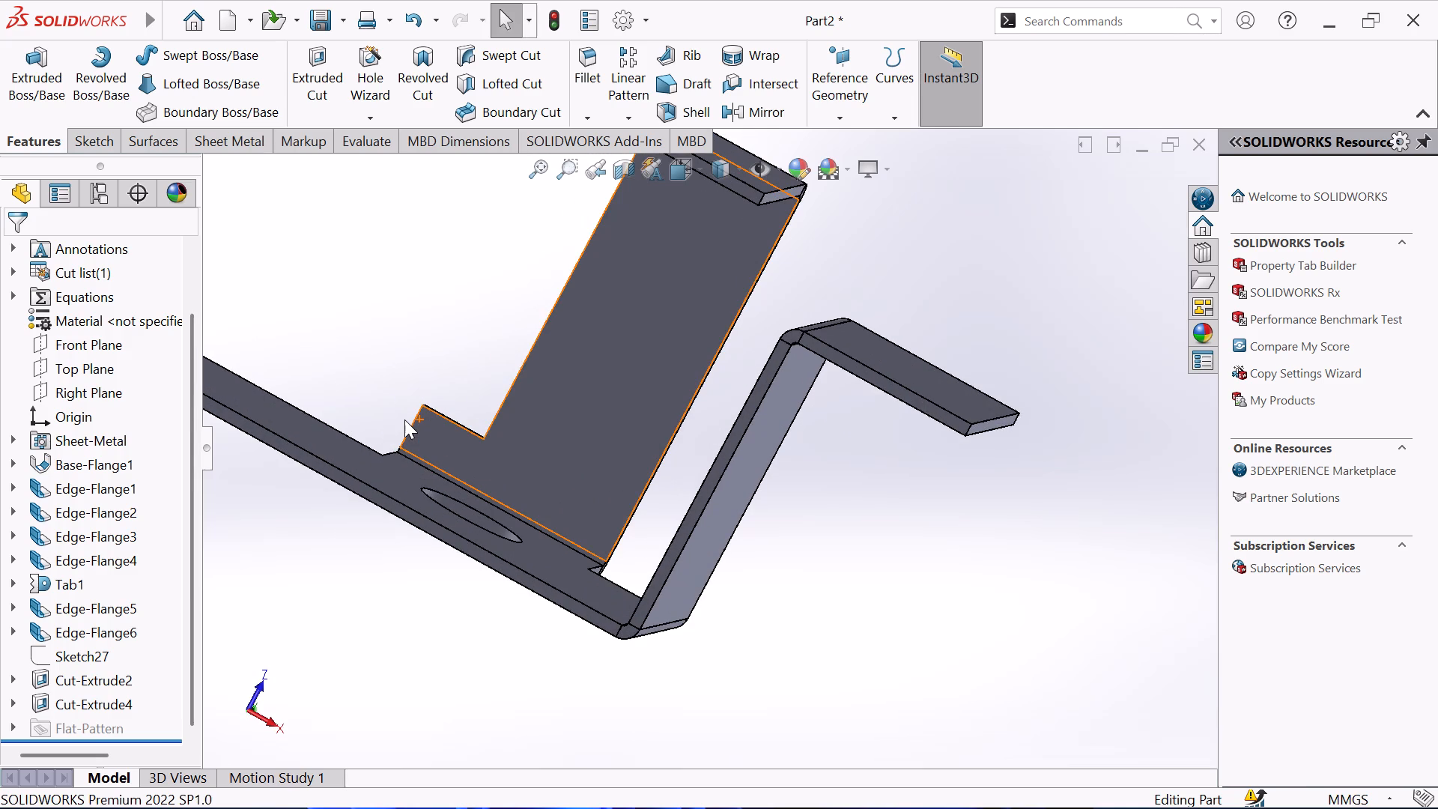
{"action": "middle_click_drag", "start_coordinate": [404, 428], "coordinate": [401, 443]}
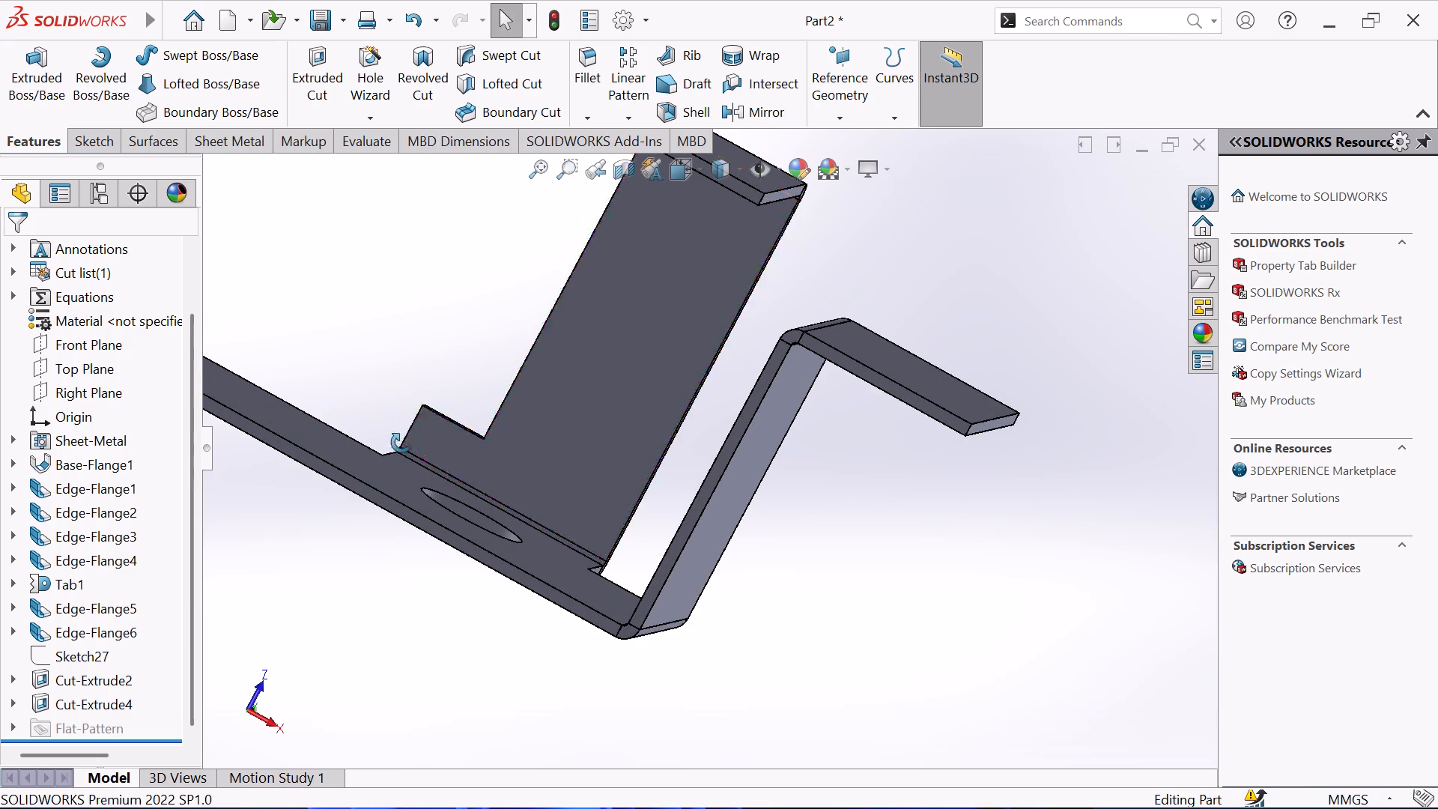
{"action": "middle_click_drag", "start_coordinate": [401, 443], "coordinate": [379, 526]}
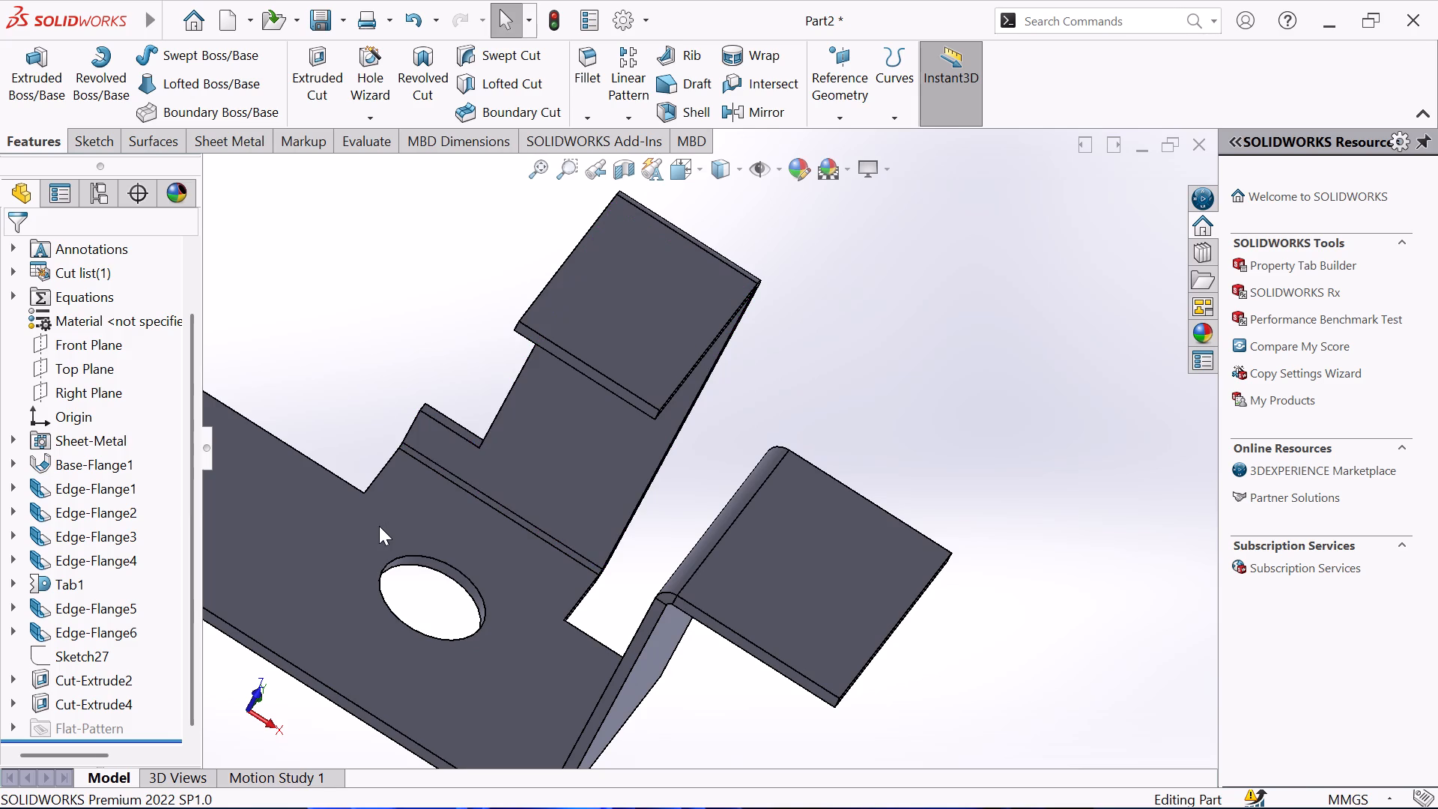
Start a new sketch on the base flange's flat face beside the round hole.
{"action": "left_click", "coordinate": [334, 577]}
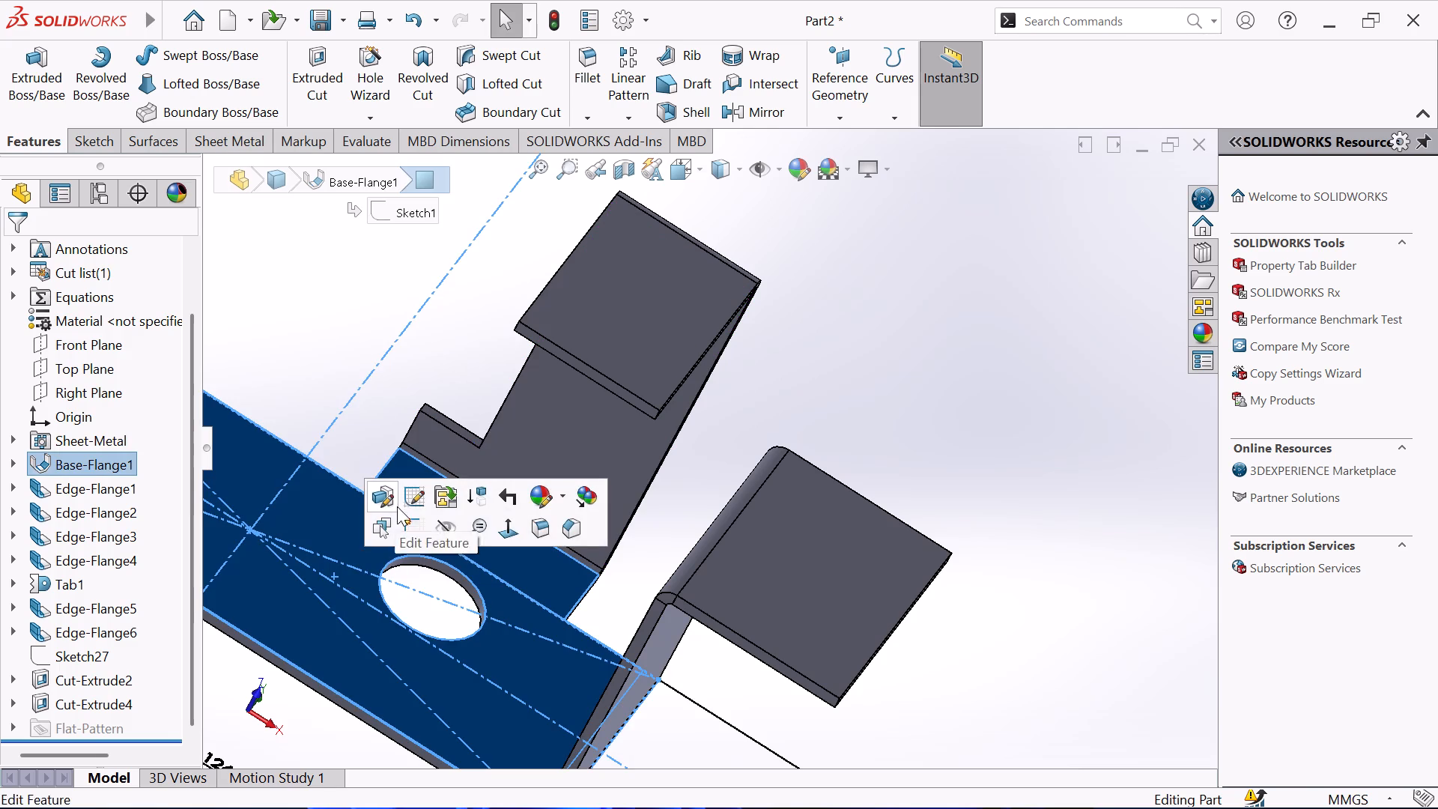
{"action": "left_click", "coordinate": [410, 528]}
{"action": "left_click", "coordinate": [520, 349]}
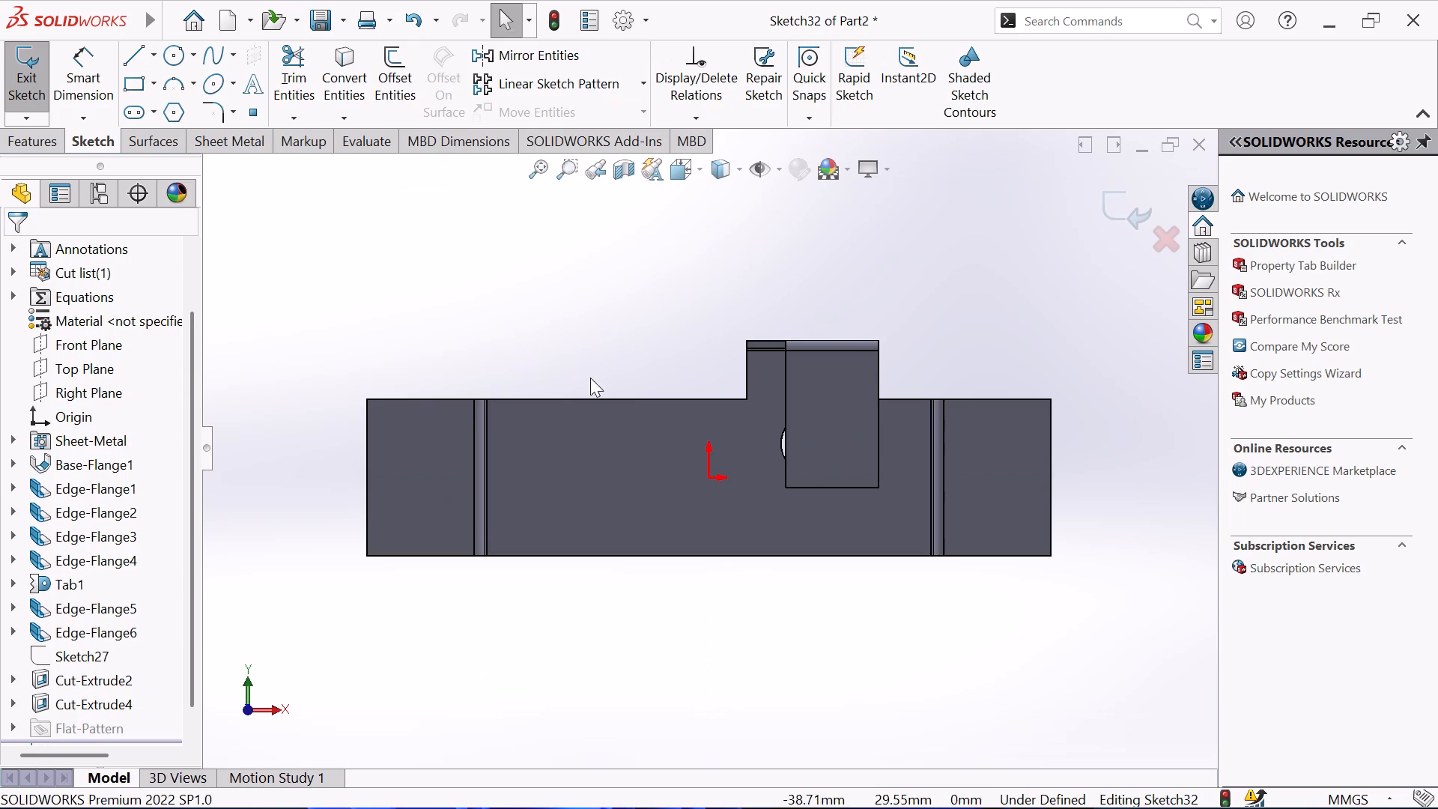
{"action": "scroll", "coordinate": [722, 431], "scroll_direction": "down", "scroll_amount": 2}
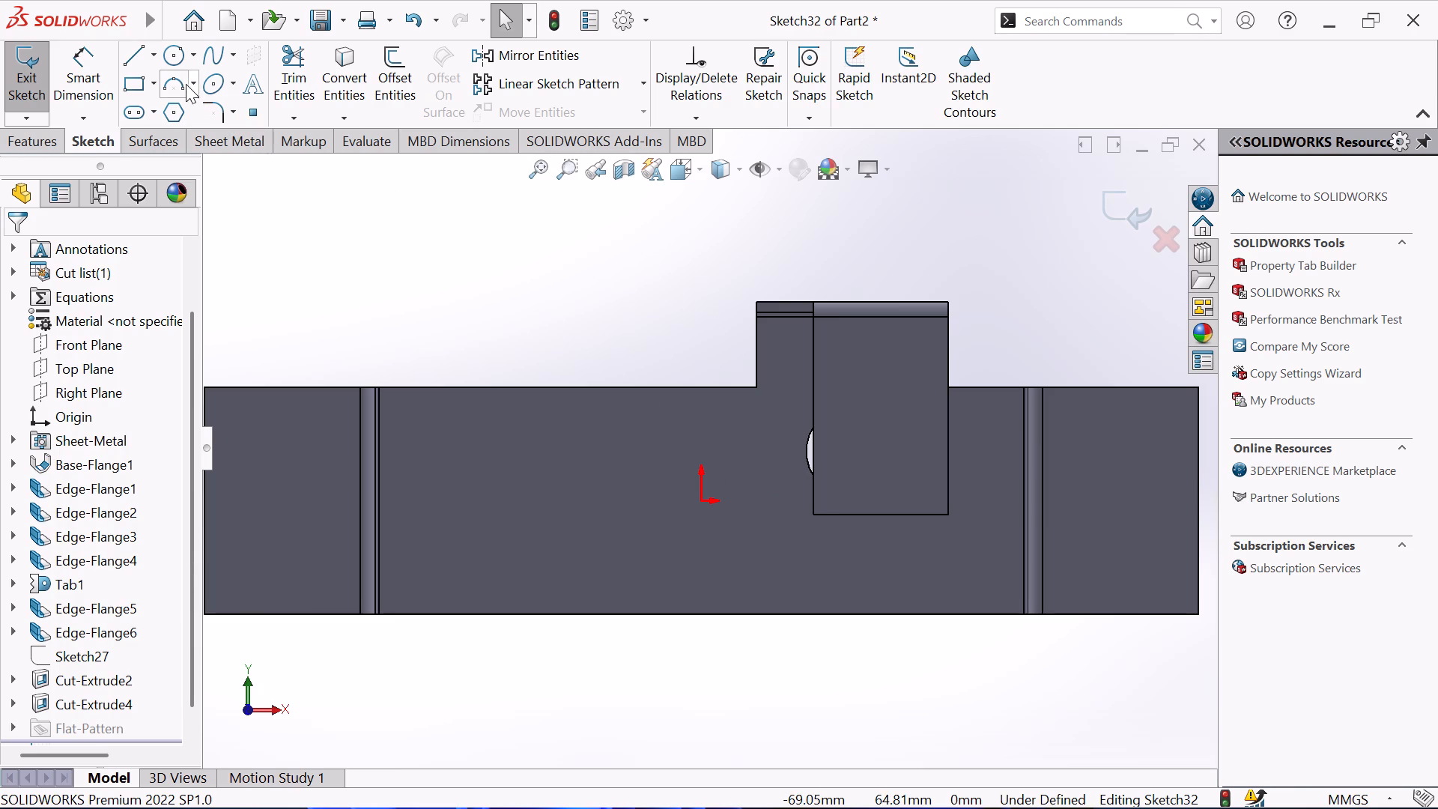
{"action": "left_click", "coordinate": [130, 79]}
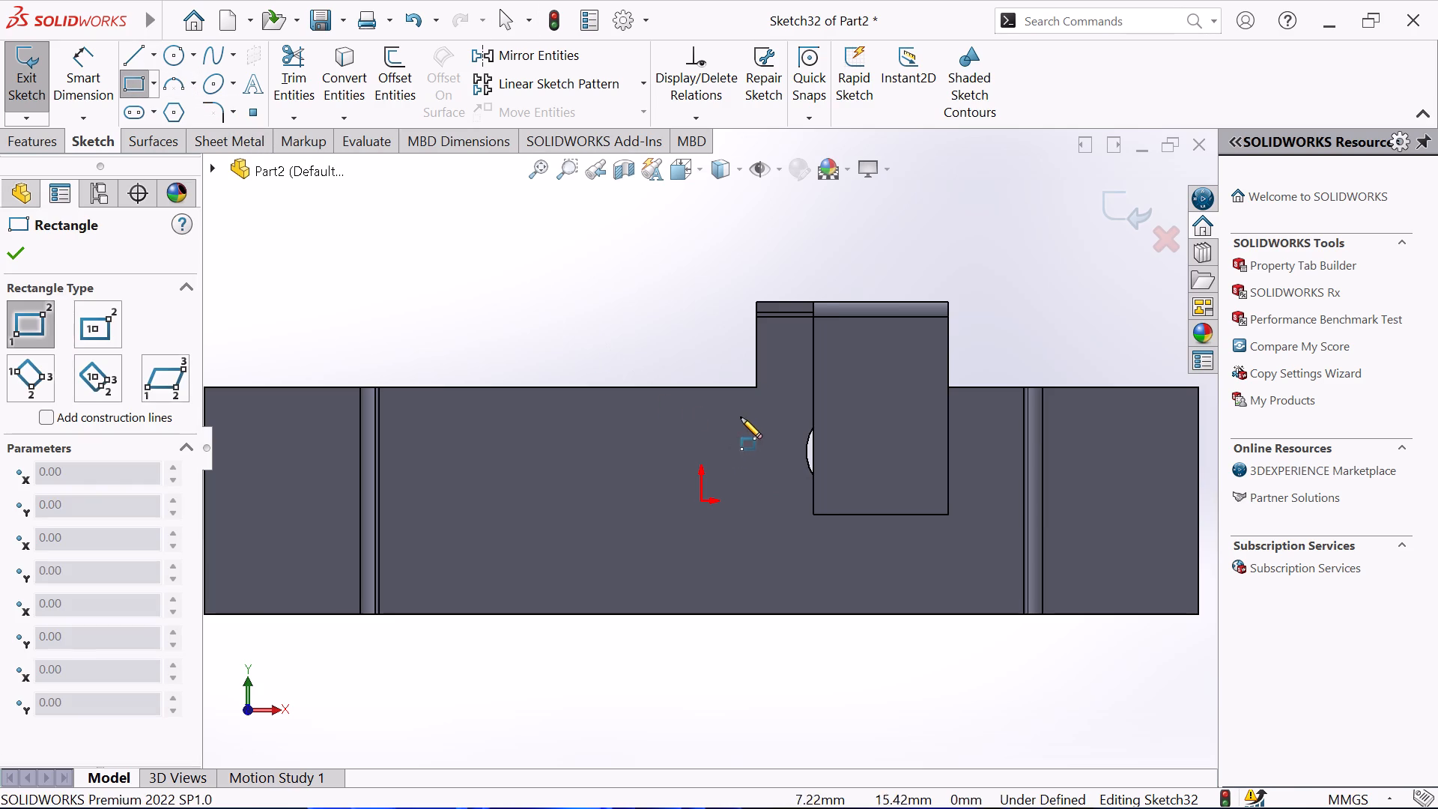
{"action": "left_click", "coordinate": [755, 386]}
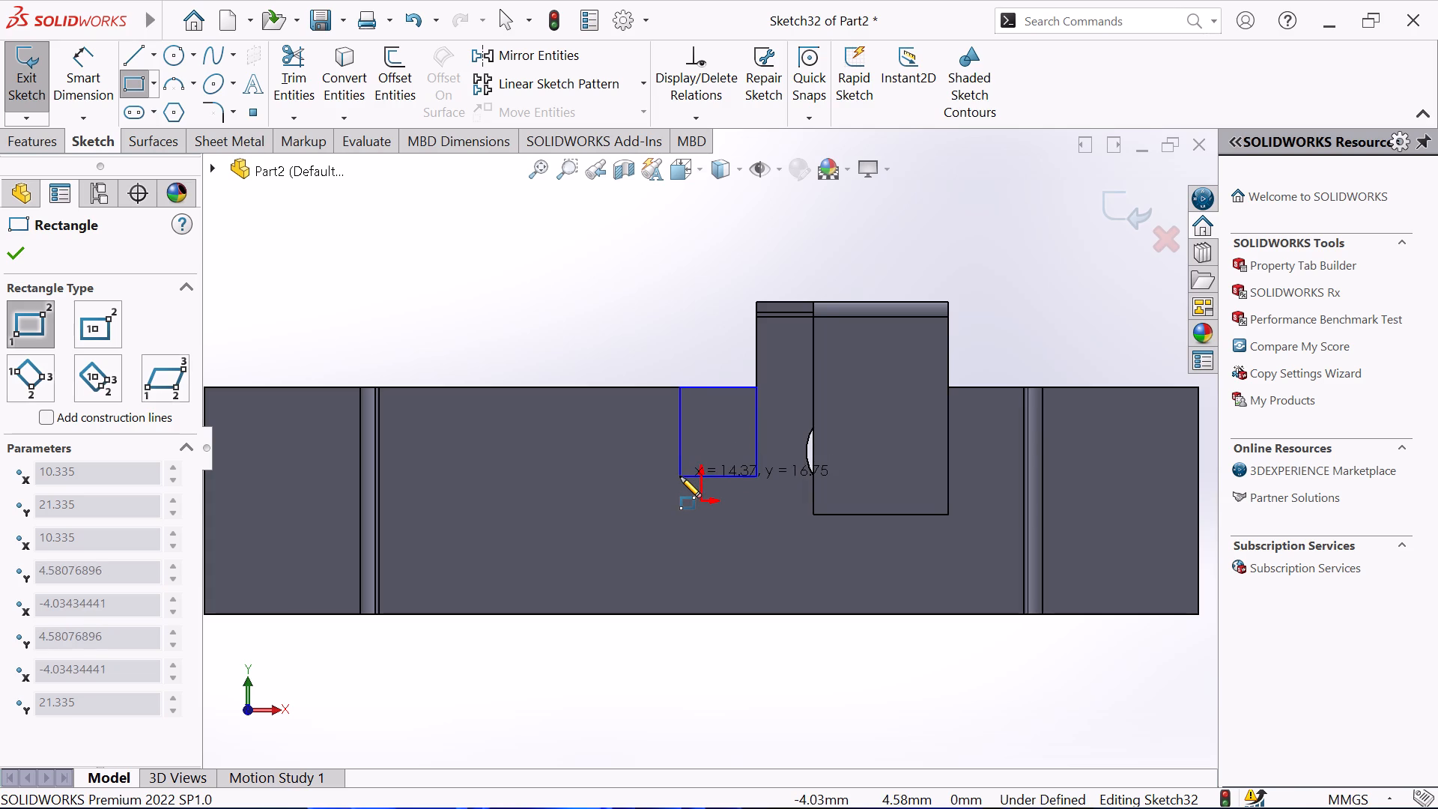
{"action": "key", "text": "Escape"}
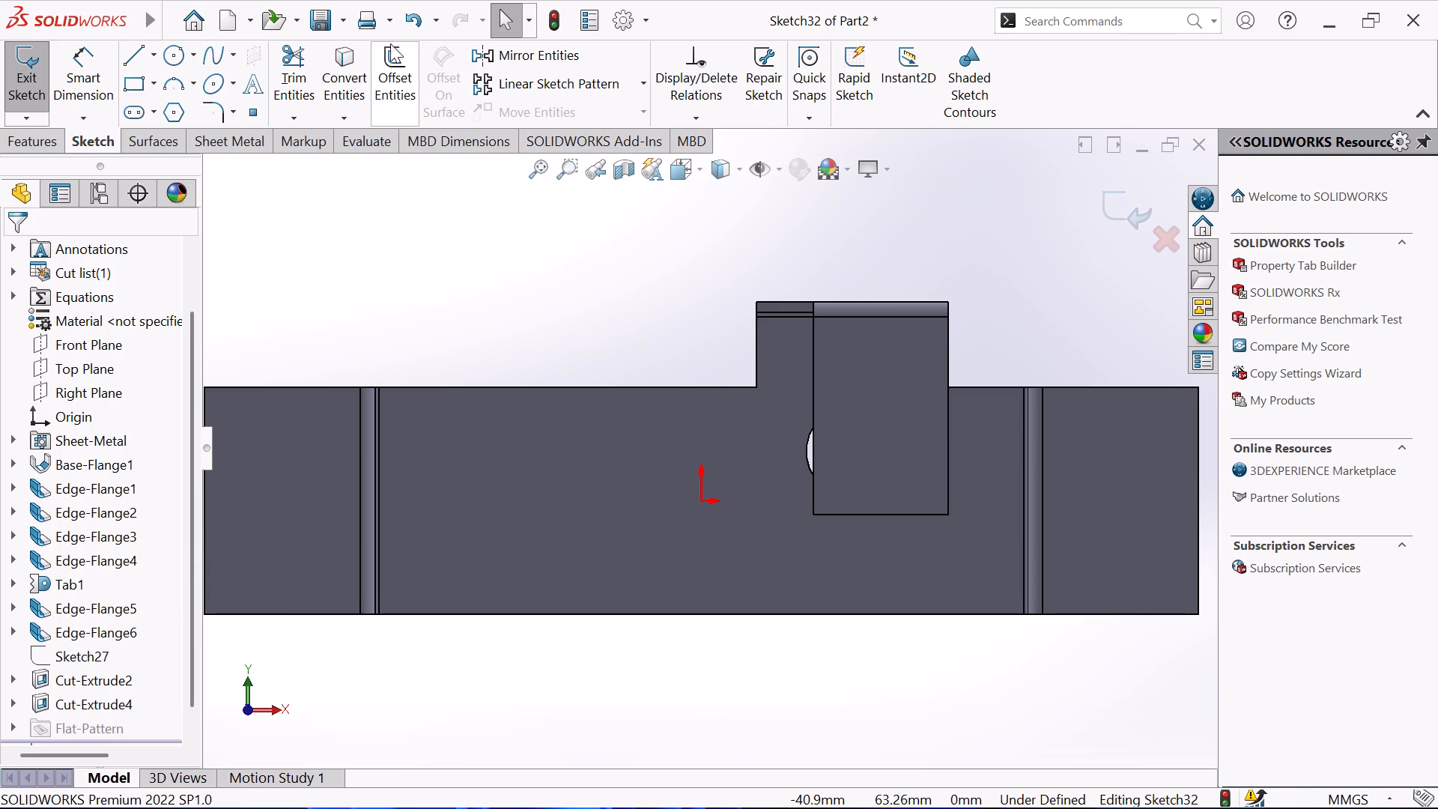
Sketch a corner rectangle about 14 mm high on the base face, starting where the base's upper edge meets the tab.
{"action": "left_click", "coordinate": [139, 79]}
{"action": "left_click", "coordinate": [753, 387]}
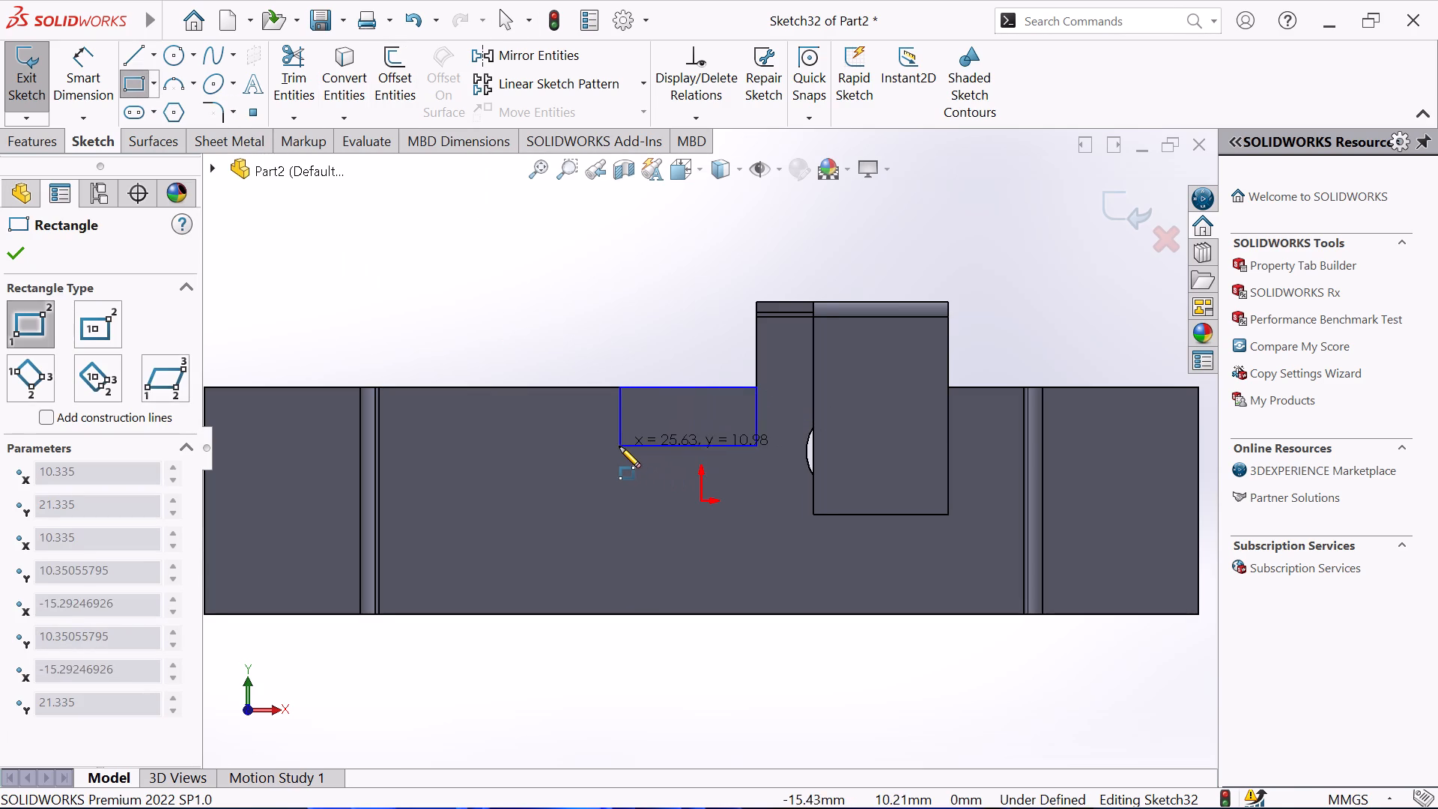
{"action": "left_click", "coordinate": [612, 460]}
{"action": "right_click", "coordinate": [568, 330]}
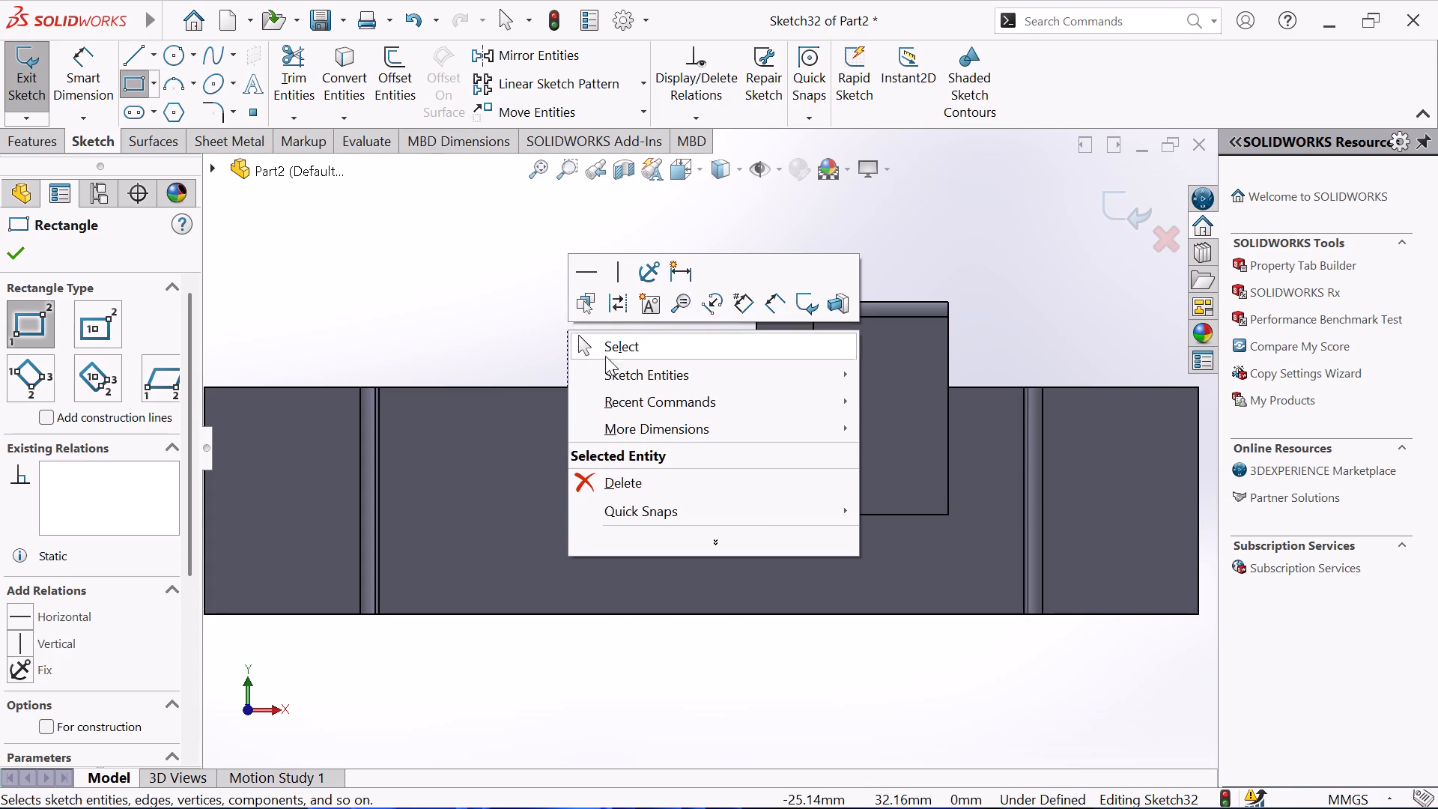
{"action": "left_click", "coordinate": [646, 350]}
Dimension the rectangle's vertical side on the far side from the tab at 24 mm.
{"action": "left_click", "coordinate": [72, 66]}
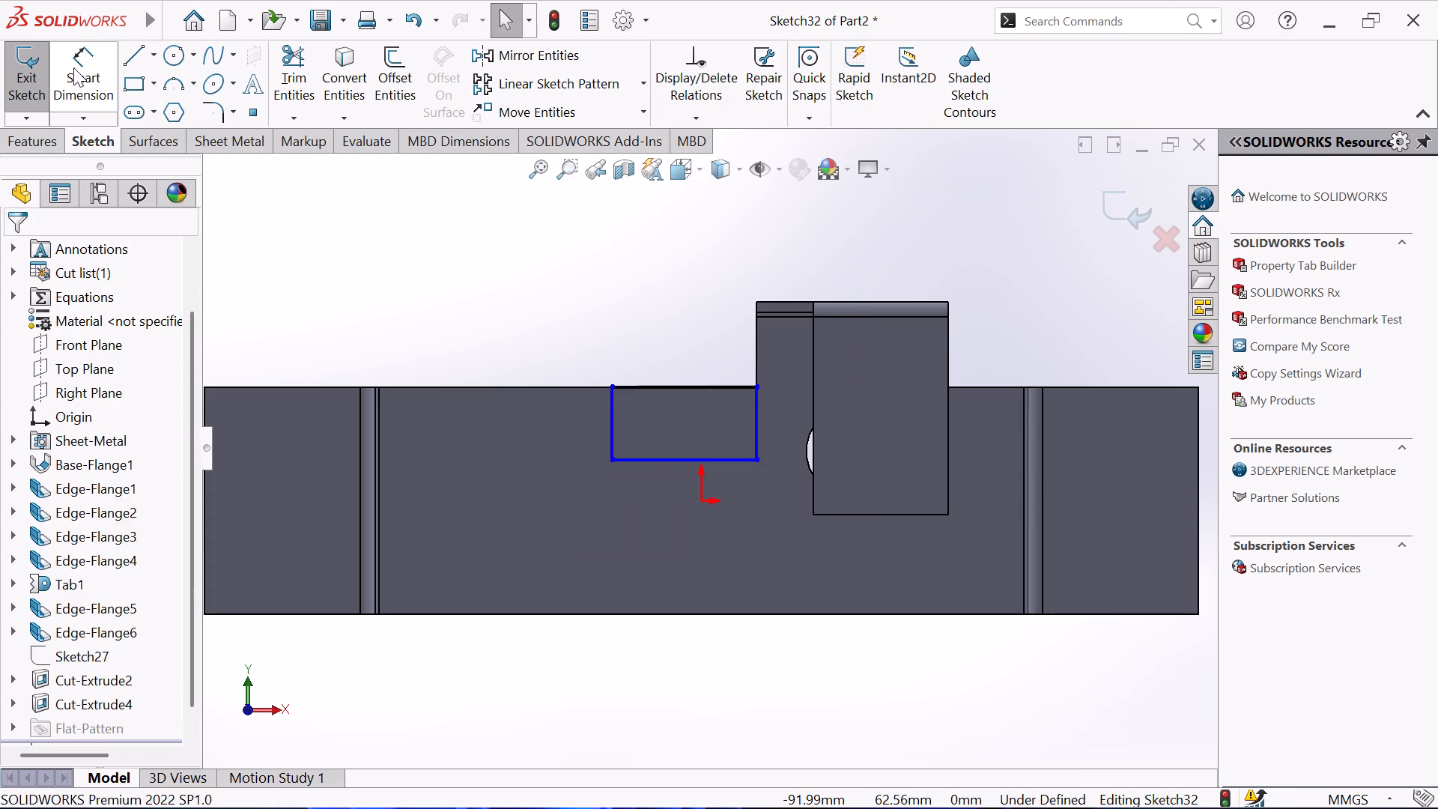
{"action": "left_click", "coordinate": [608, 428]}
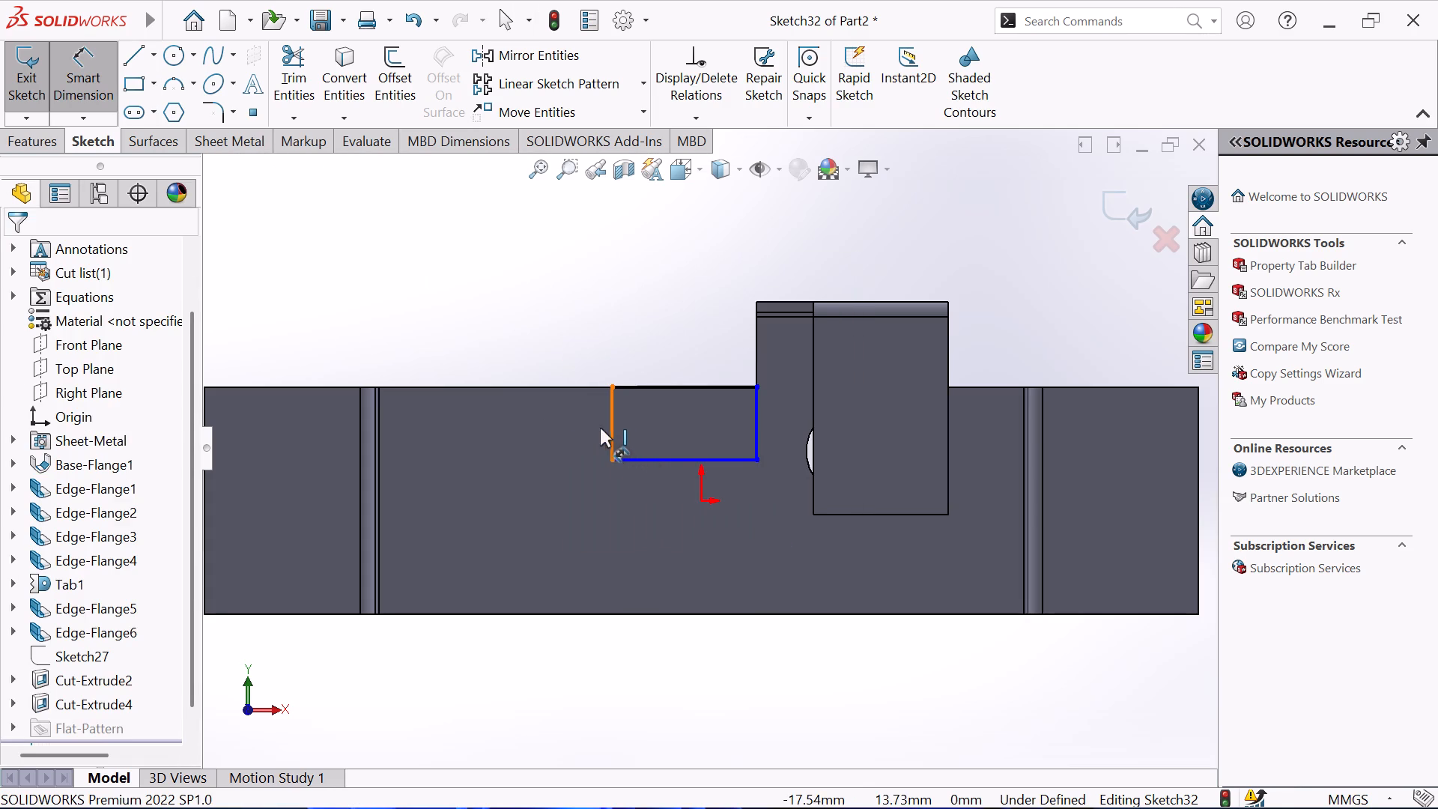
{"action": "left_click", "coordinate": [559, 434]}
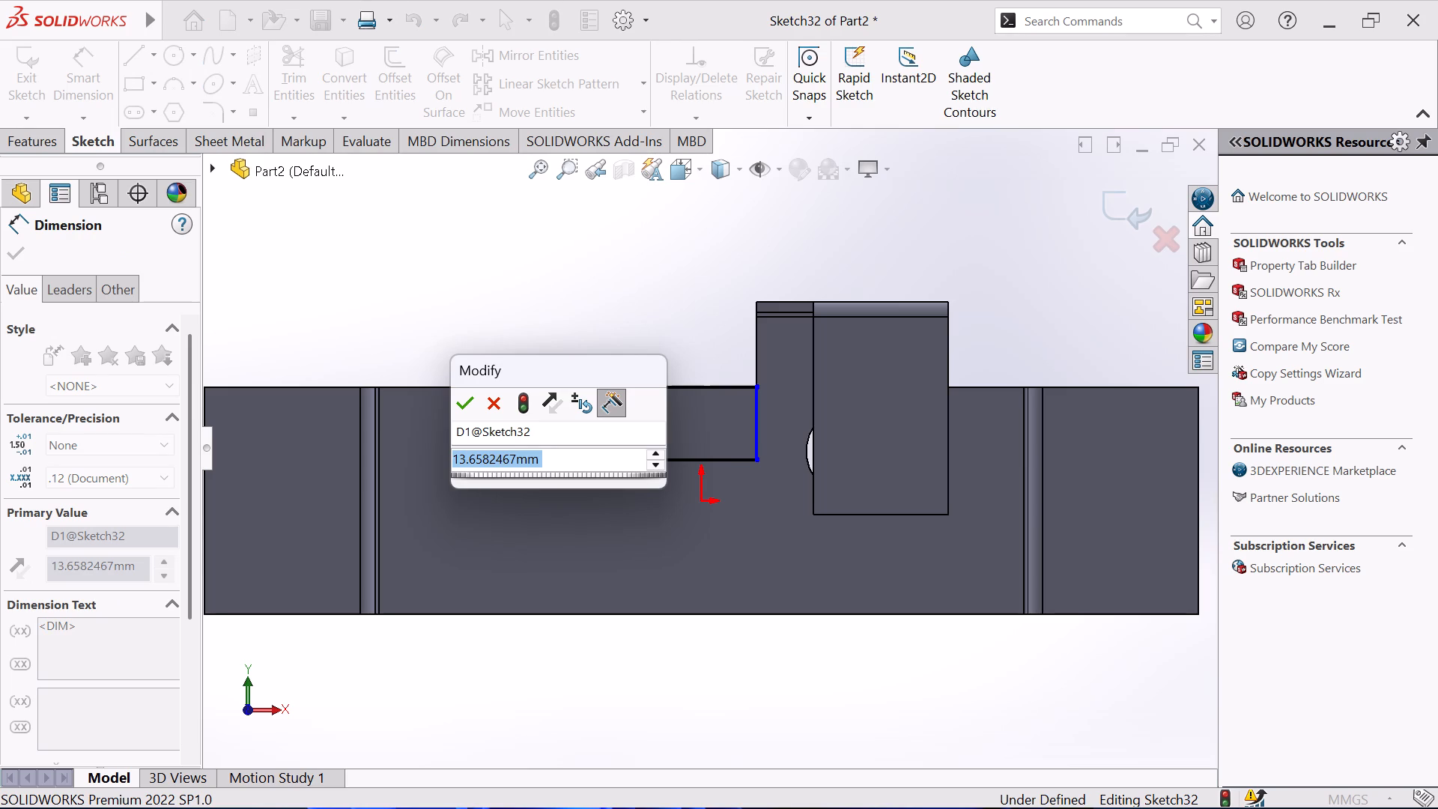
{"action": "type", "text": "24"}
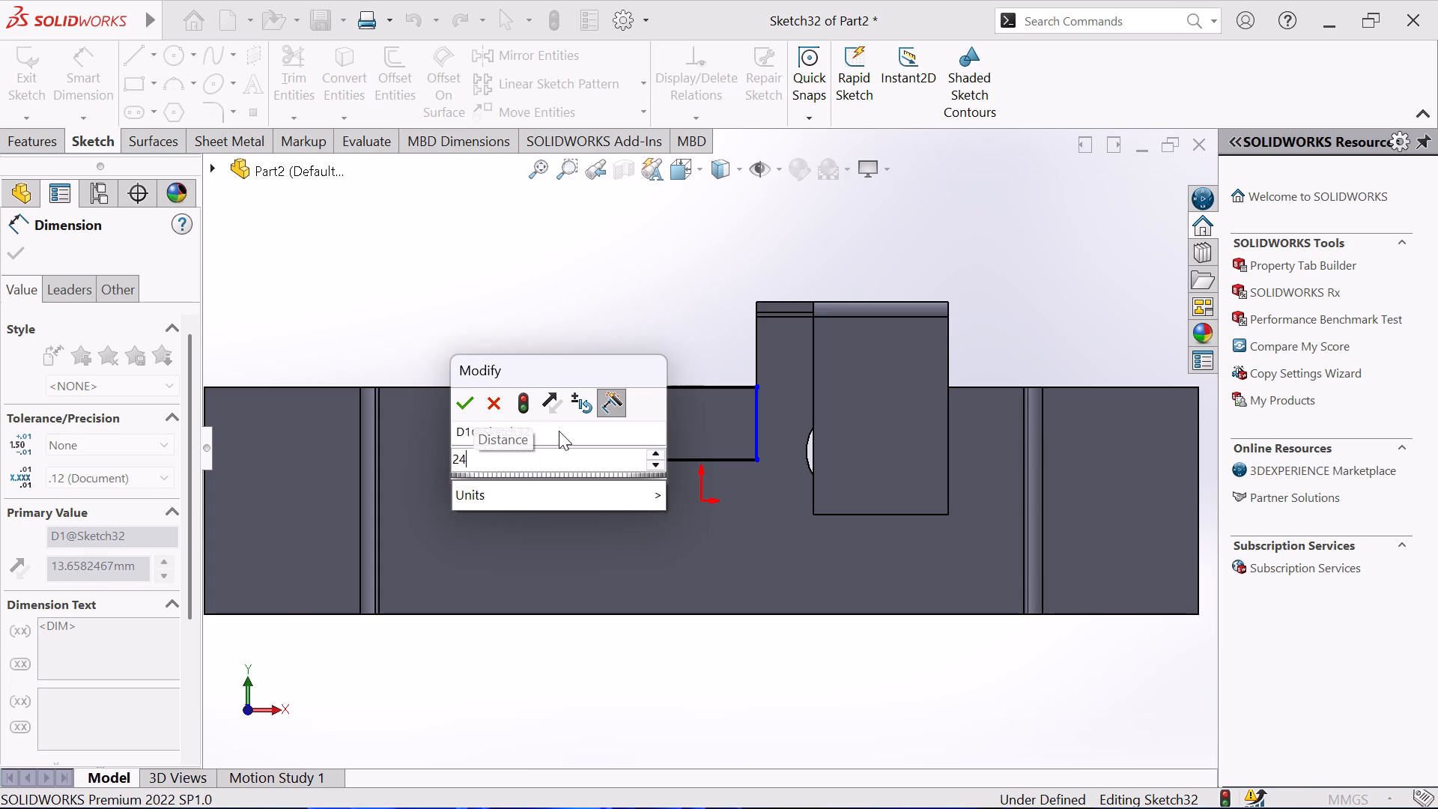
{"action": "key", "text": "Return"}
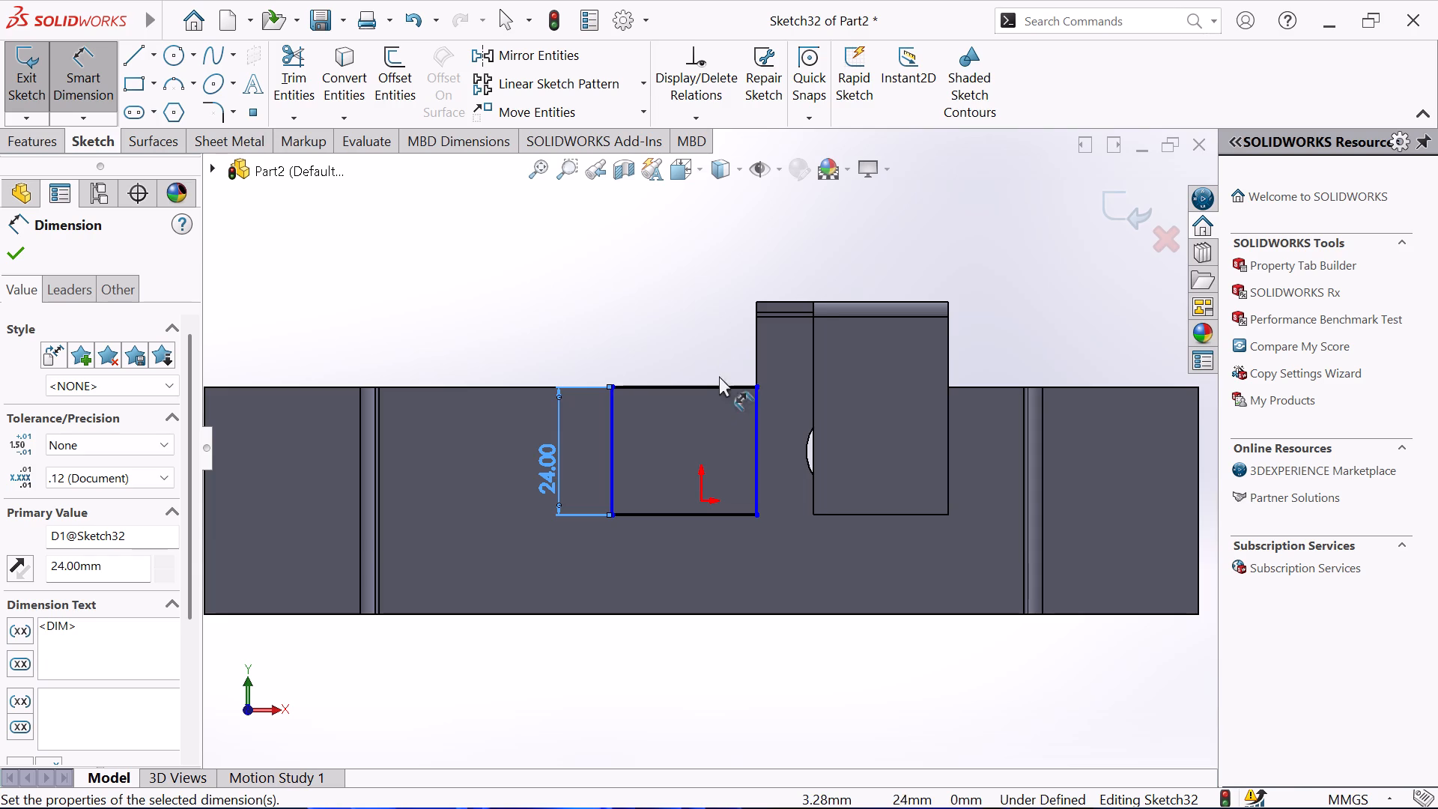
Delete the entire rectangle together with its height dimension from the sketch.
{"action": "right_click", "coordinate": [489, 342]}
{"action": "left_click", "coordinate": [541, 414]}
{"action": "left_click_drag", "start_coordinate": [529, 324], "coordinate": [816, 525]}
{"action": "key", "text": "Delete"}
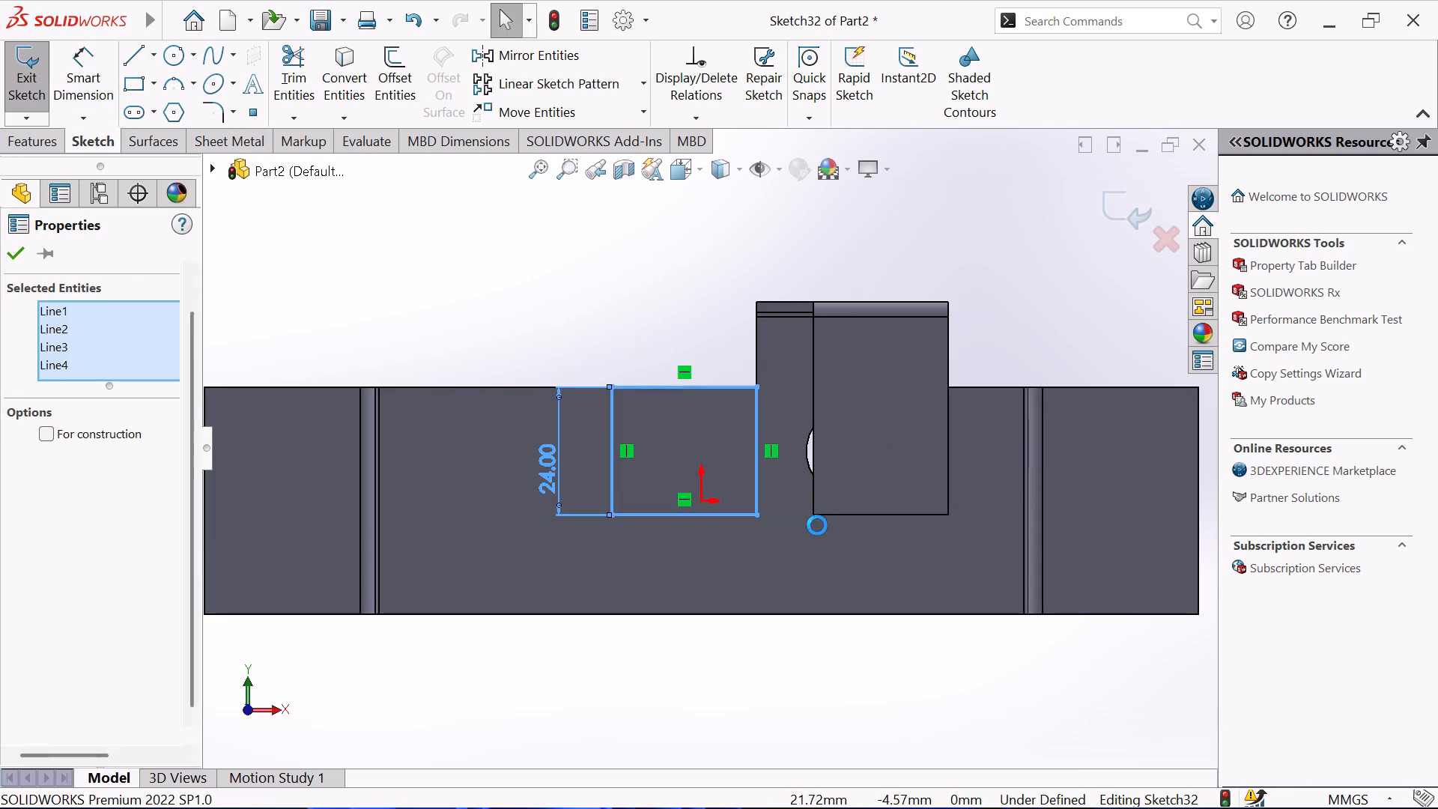
Sketch a corner rectangle about 26 by 21 mm from the tab's upper-left corner, extending away from the tab and down over the base.
{"action": "left_click", "coordinate": [144, 85]}
{"action": "middle_click_drag", "start_coordinate": [774, 279], "coordinate": [783, 258]}
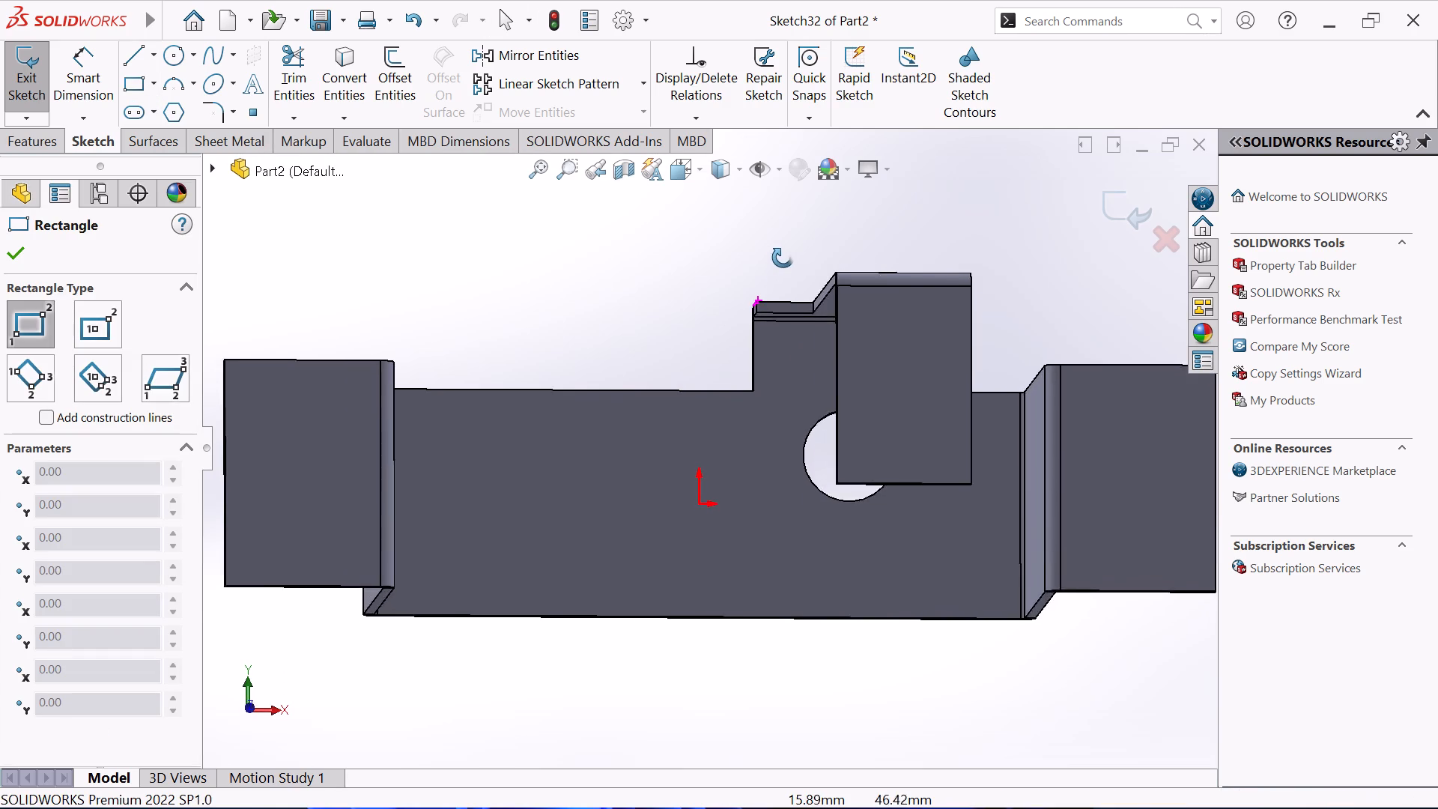
{"action": "middle_click_drag", "start_coordinate": [783, 258], "coordinate": [783, 243]}
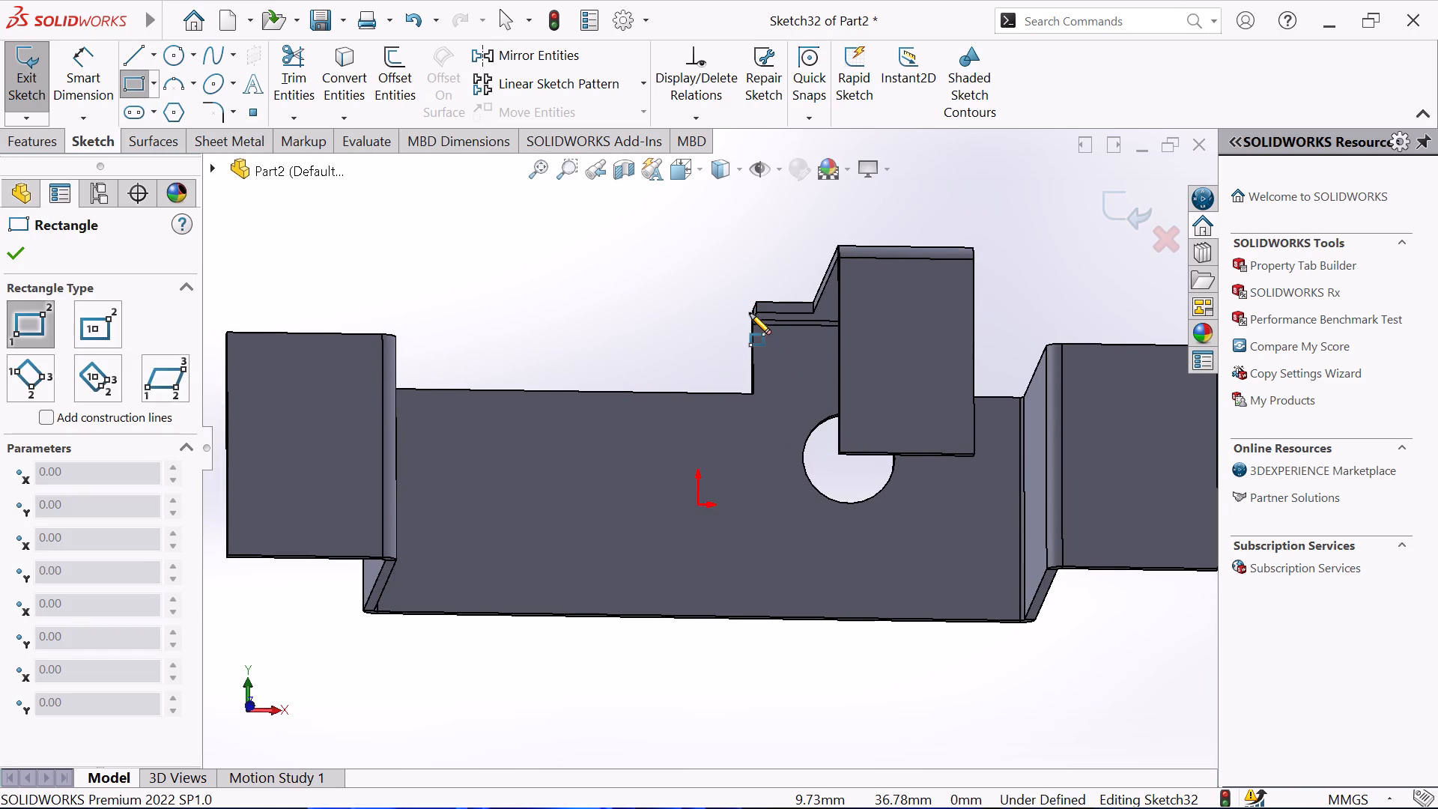
{"action": "key", "text": "ctrl+8"}
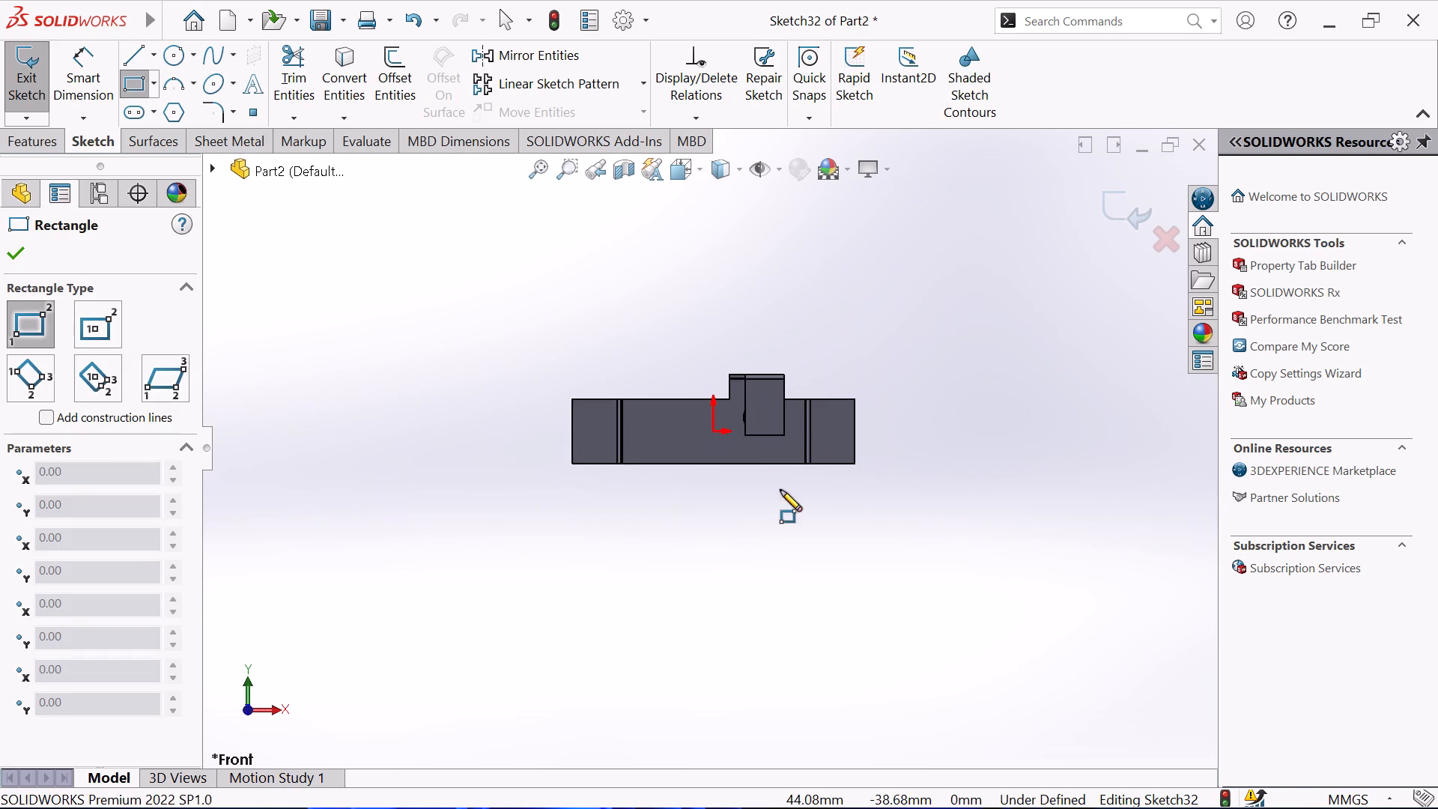
{"action": "scroll", "coordinate": [785, 297], "scroll_direction": "down", "scroll_amount": 4}
{"action": "scroll", "coordinate": [714, 517], "scroll_direction": "down", "scroll_amount": 2}
{"action": "scroll", "coordinate": [628, 575], "scroll_direction": "down", "scroll_amount": 3}
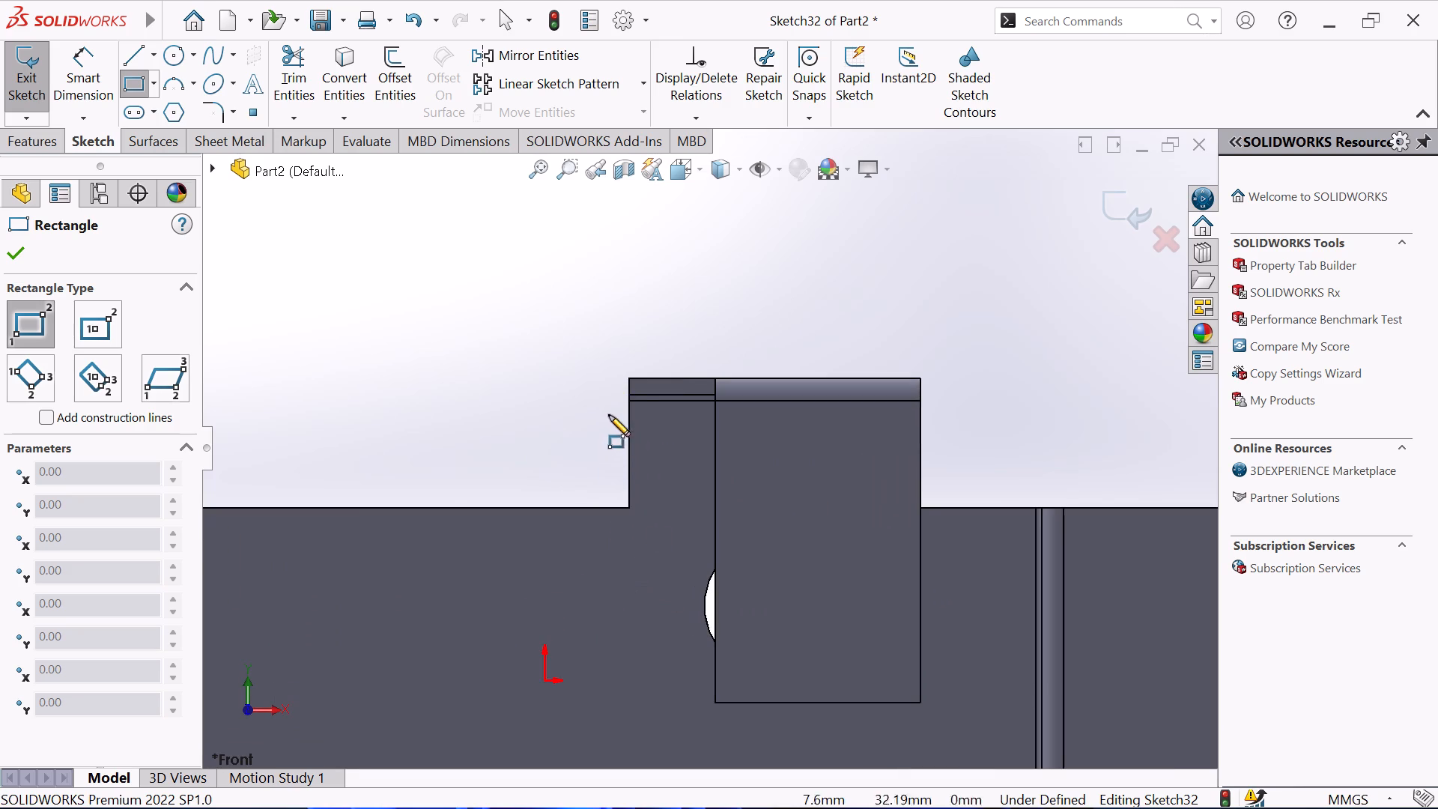
{"action": "left_click", "coordinate": [629, 380]}
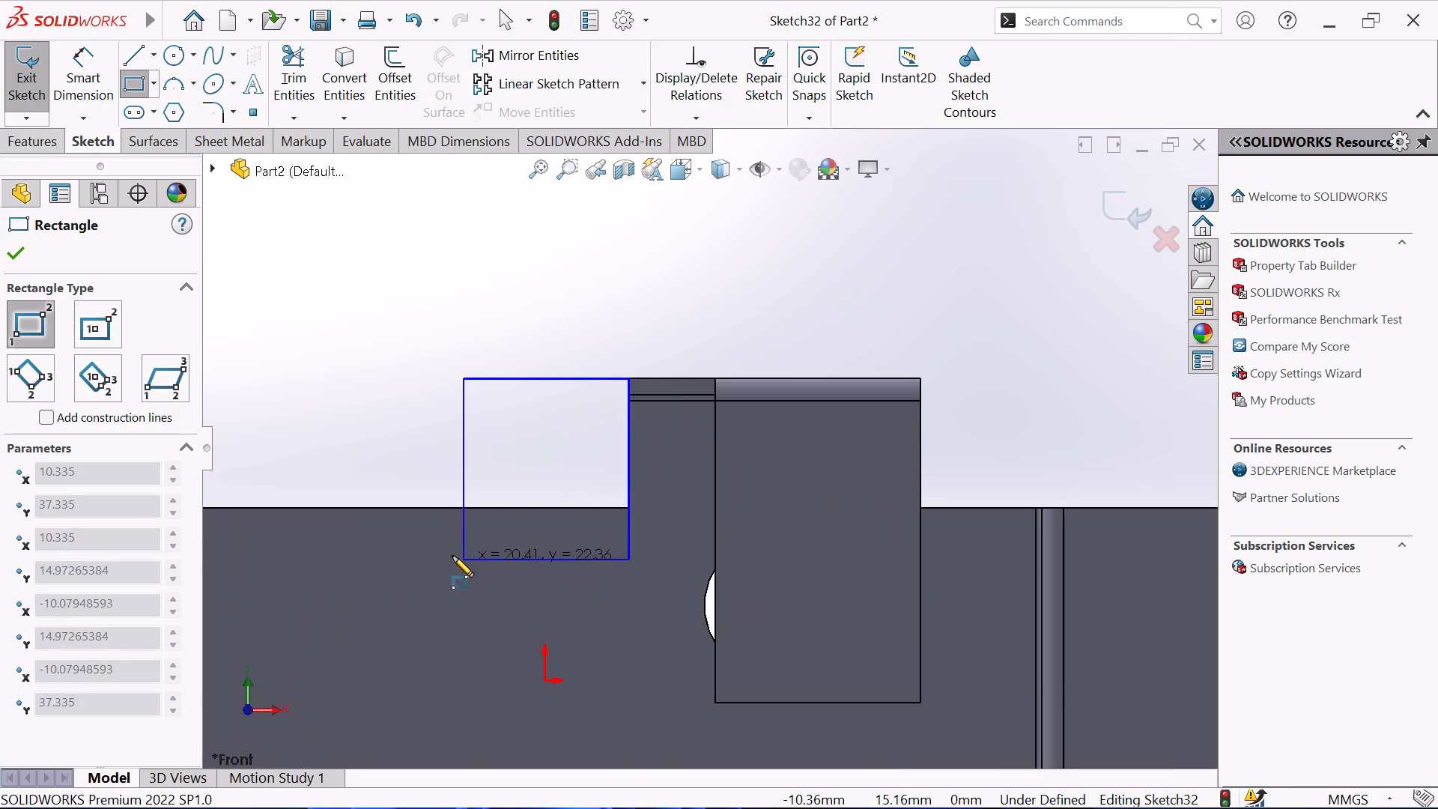
{"action": "left_click", "coordinate": [419, 548]}
{"action": "right_click", "coordinate": [340, 418]}
{"action": "left_click", "coordinate": [368, 435]}
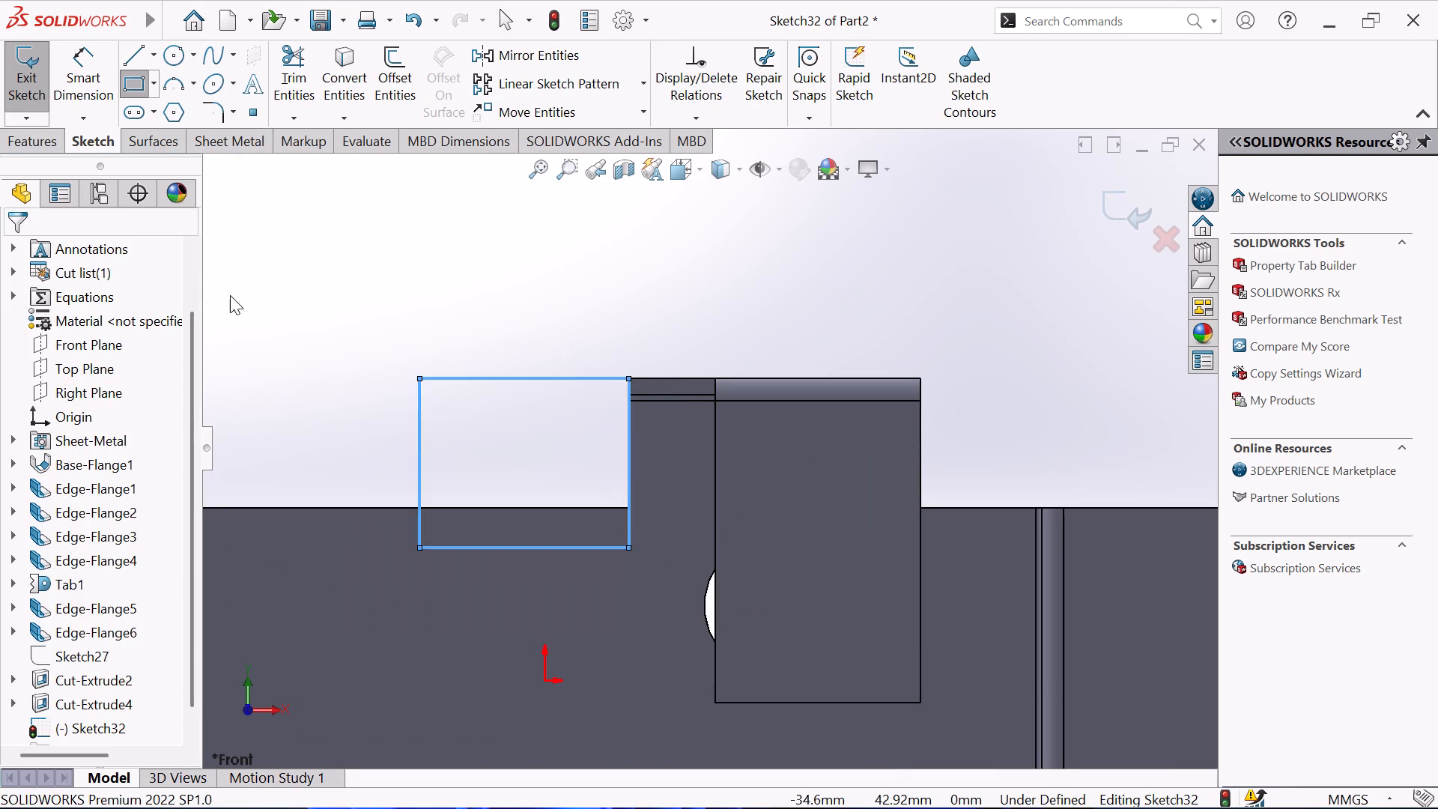
Dimension the rectangle's vertical side farthest from the tab at 24 mm.
{"action": "left_click", "coordinate": [73, 79]}
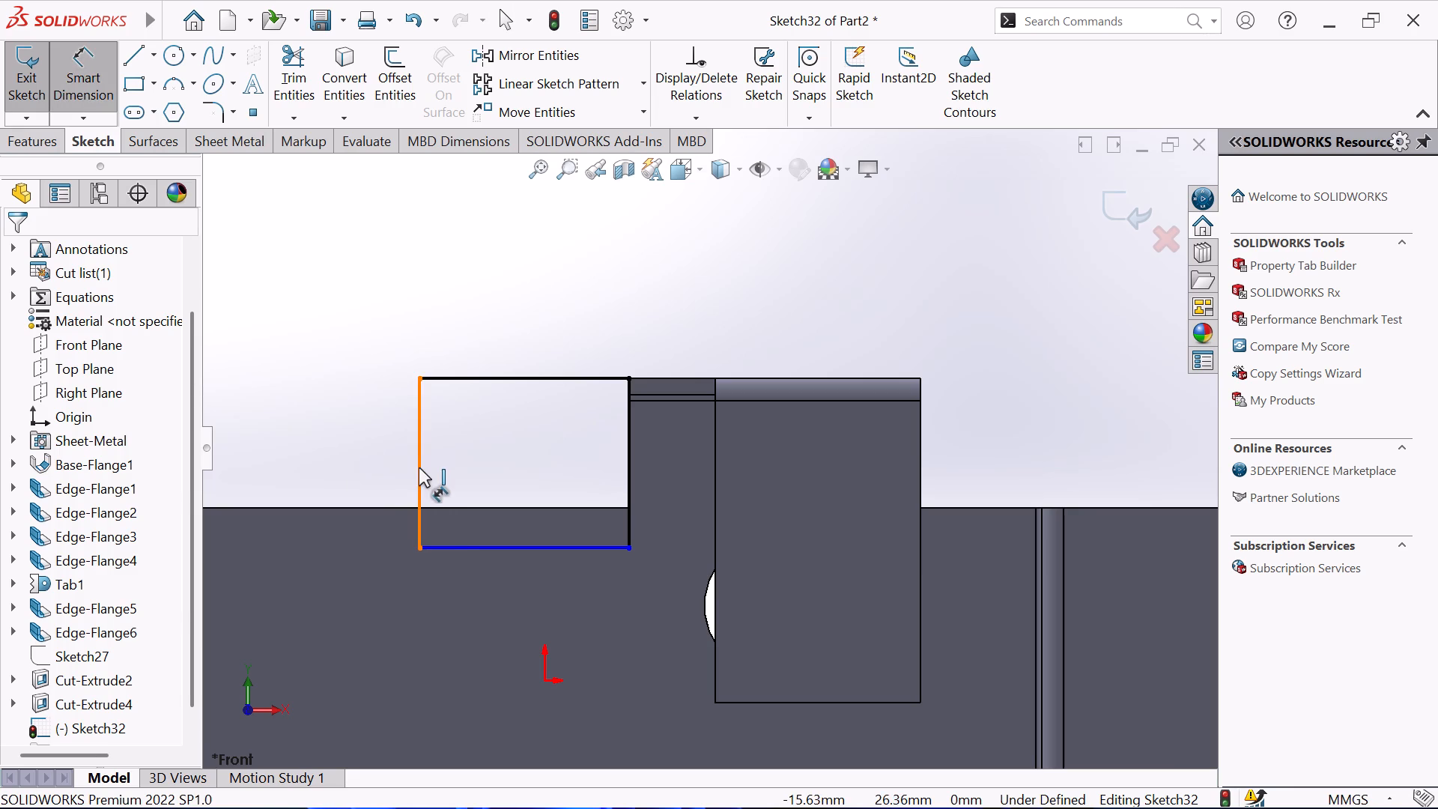
{"action": "left_click", "coordinate": [419, 466]}
{"action": "left_click", "coordinate": [377, 467]}
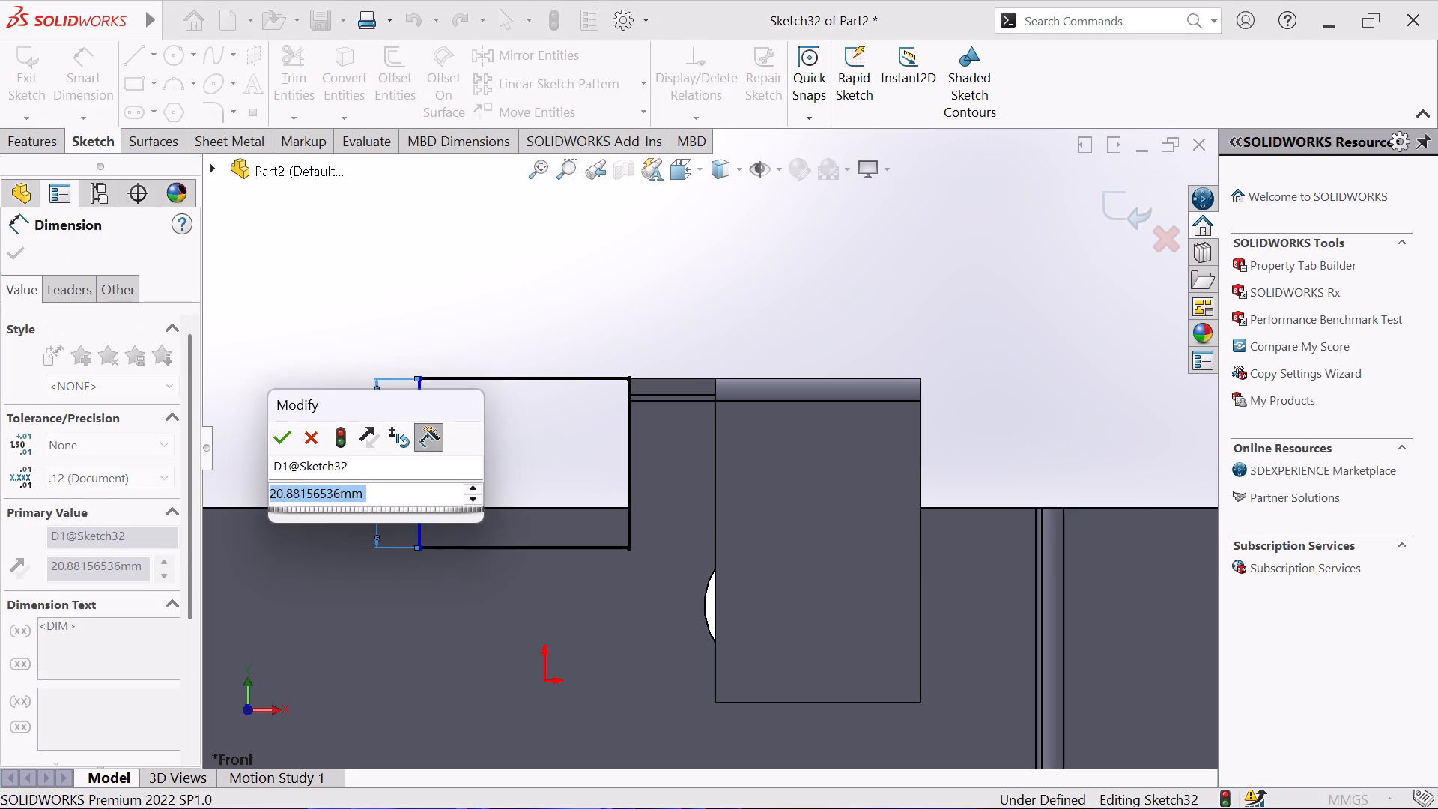
{"action": "type", "text": "24"}
{"action": "key", "text": "Return"}
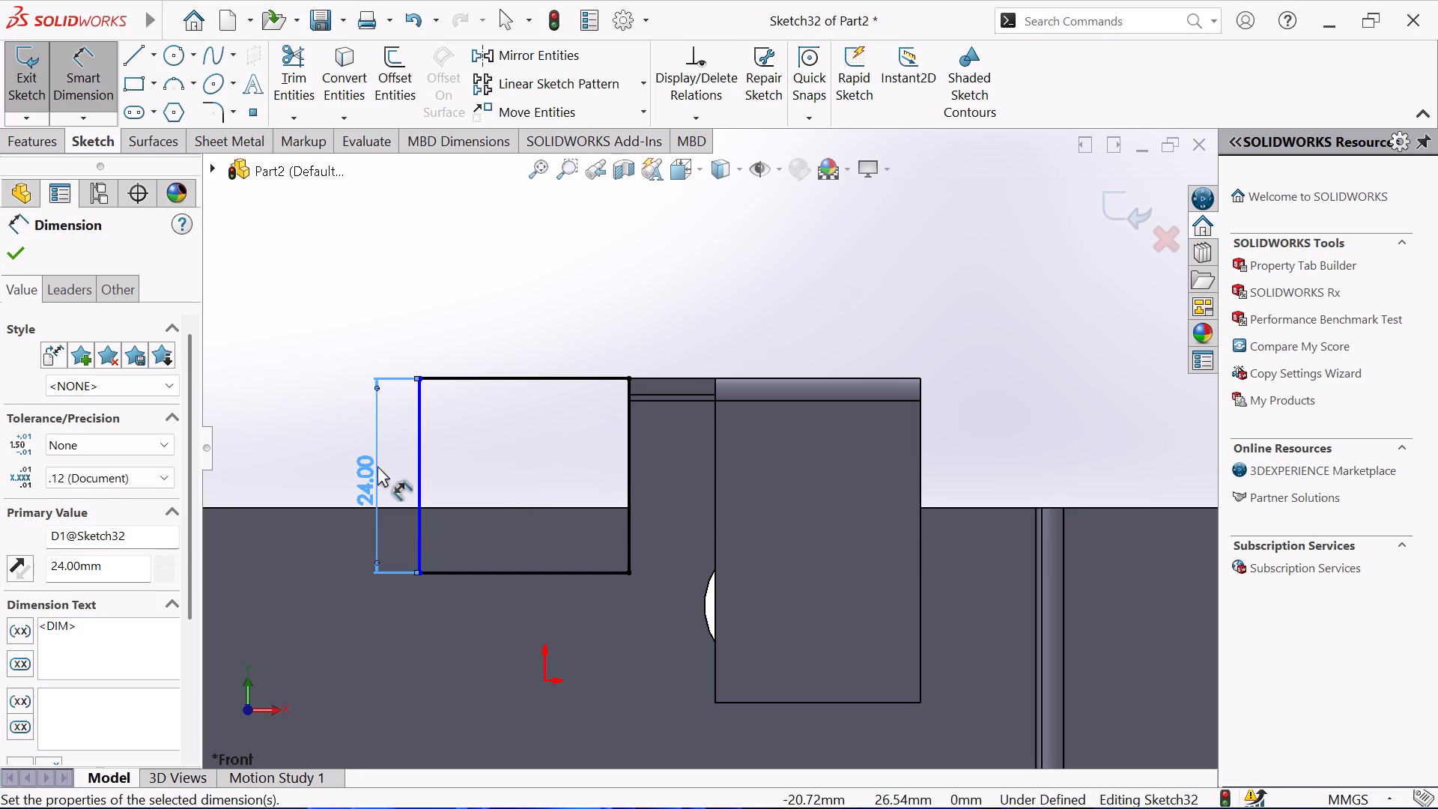
Dimension the rectangle's upper horizontal side at 30 mm.
{"action": "left_click", "coordinate": [522, 380]}
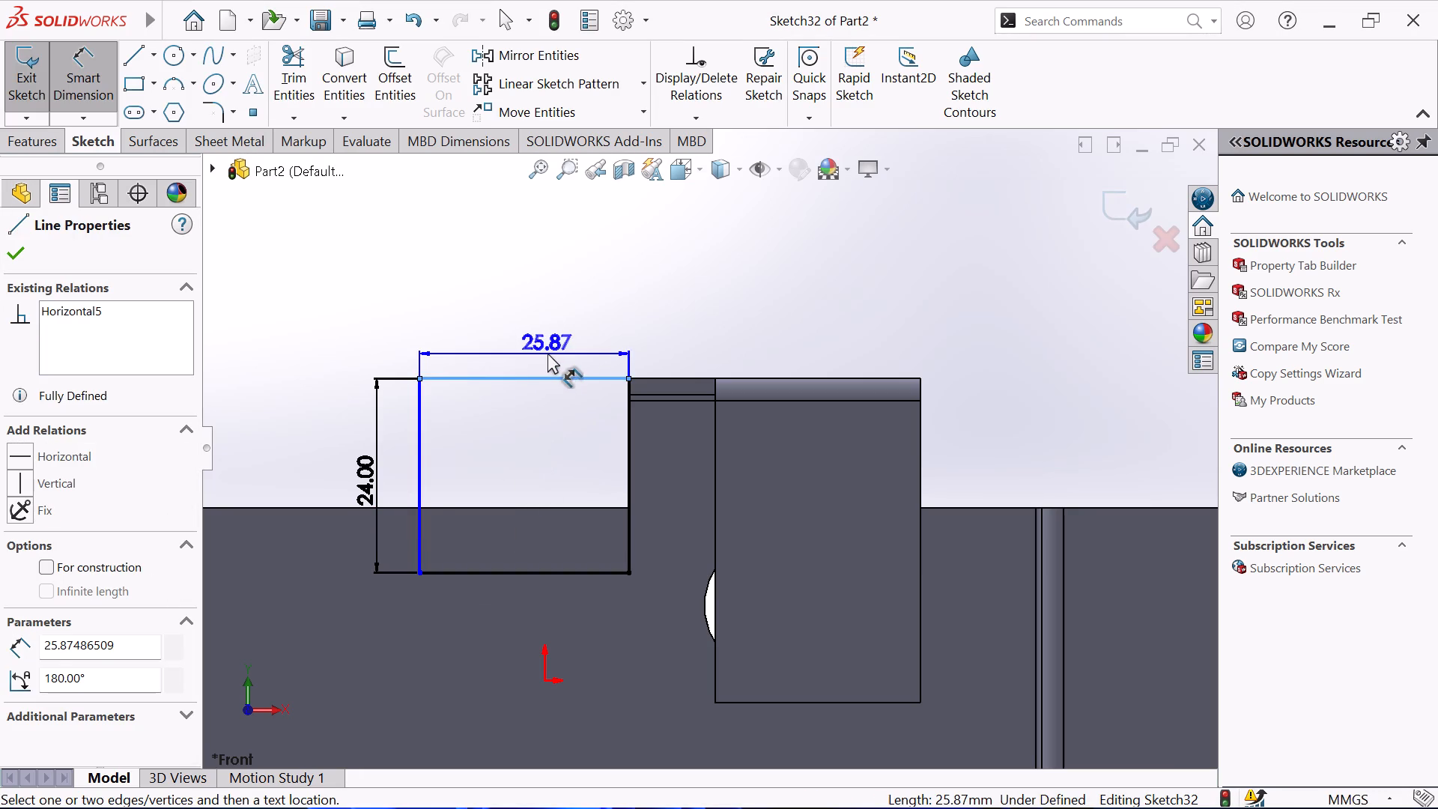
{"action": "left_click", "coordinate": [540, 345]}
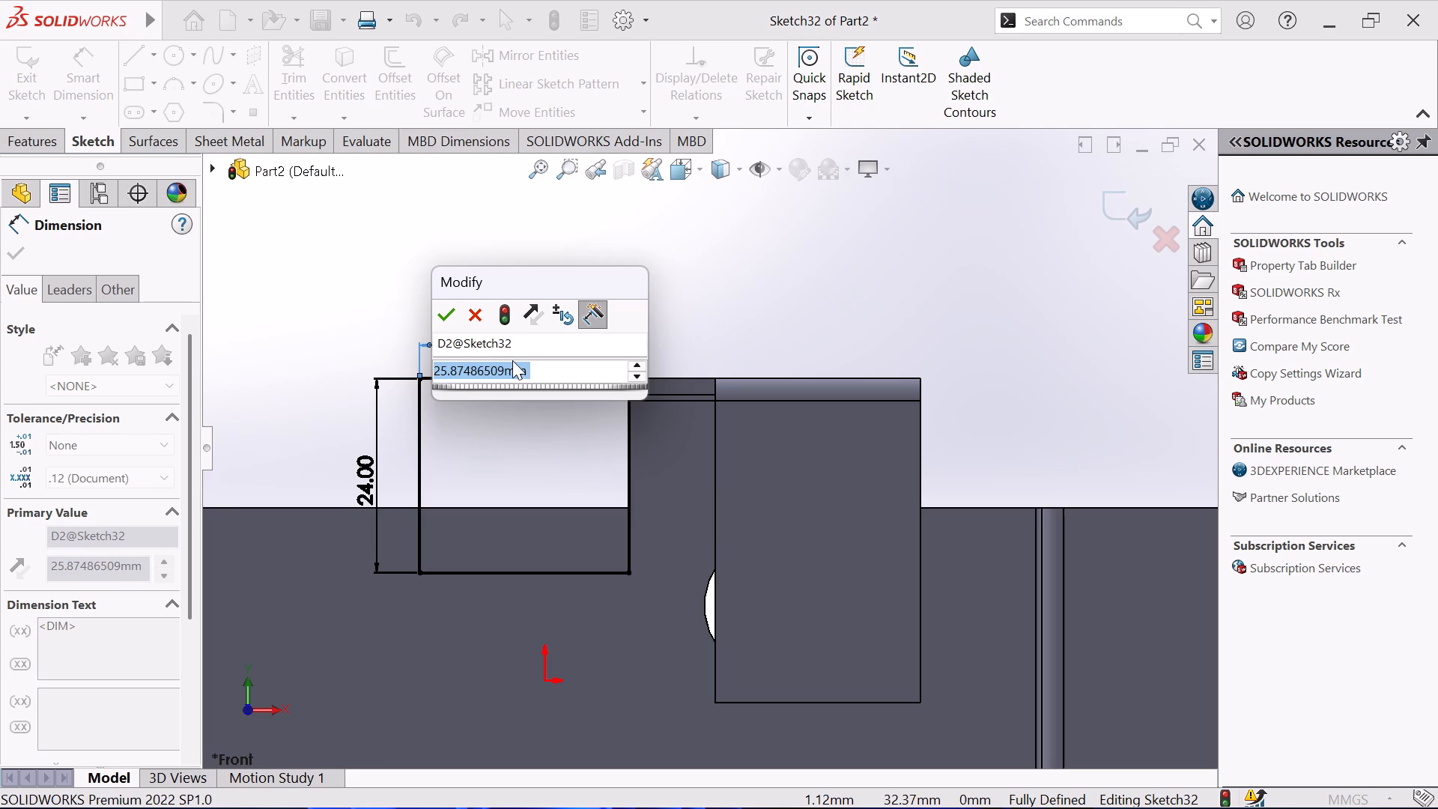
{"action": "type", "text": "30"}
{"action": "key", "text": "Return"}
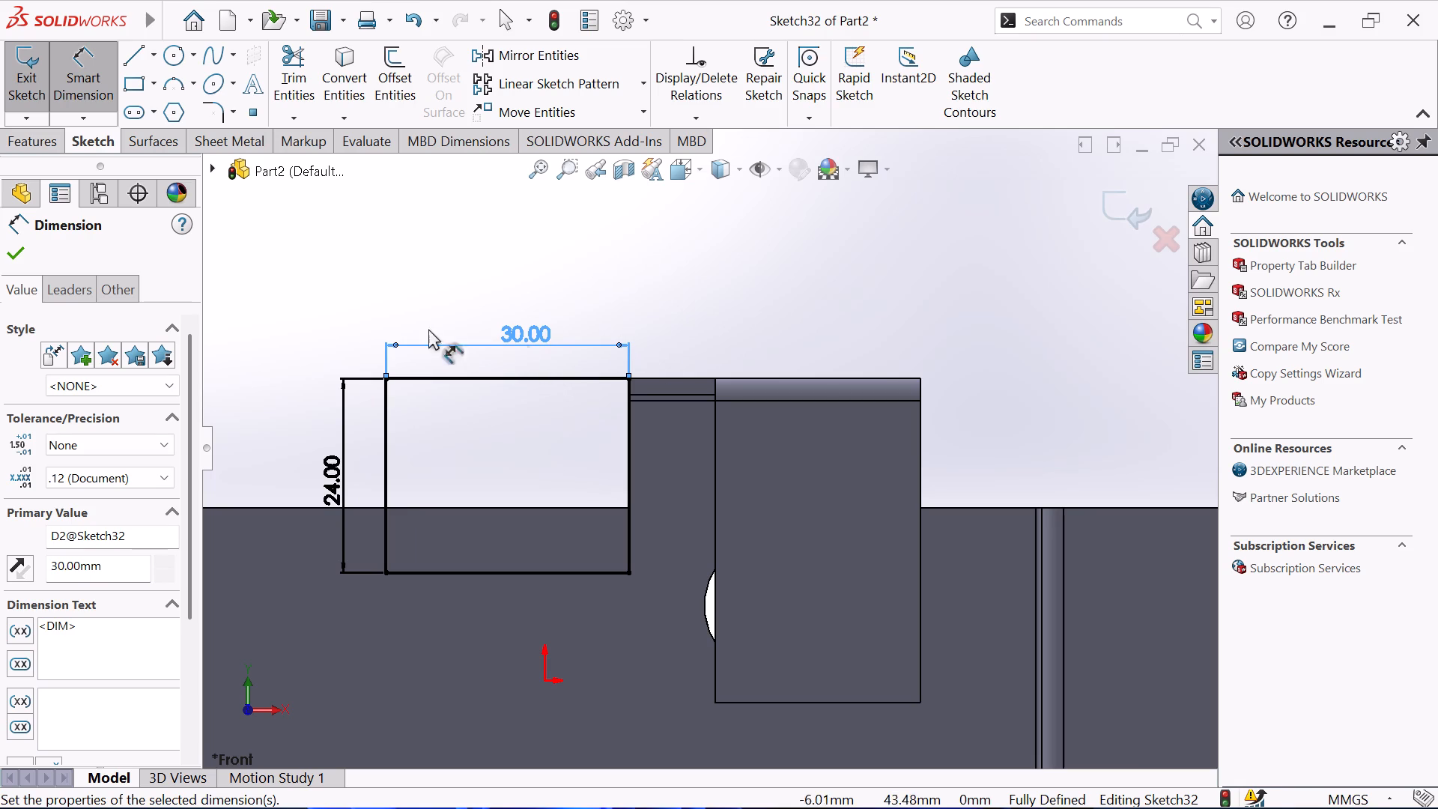
{"action": "left_click", "coordinate": [7, 258]}
Cut-extrude the 30 by 24 mm rectangle through the base beside the tab, Blind at 58 mm with Normal cut.
{"action": "left_click", "coordinate": [15, 154]}
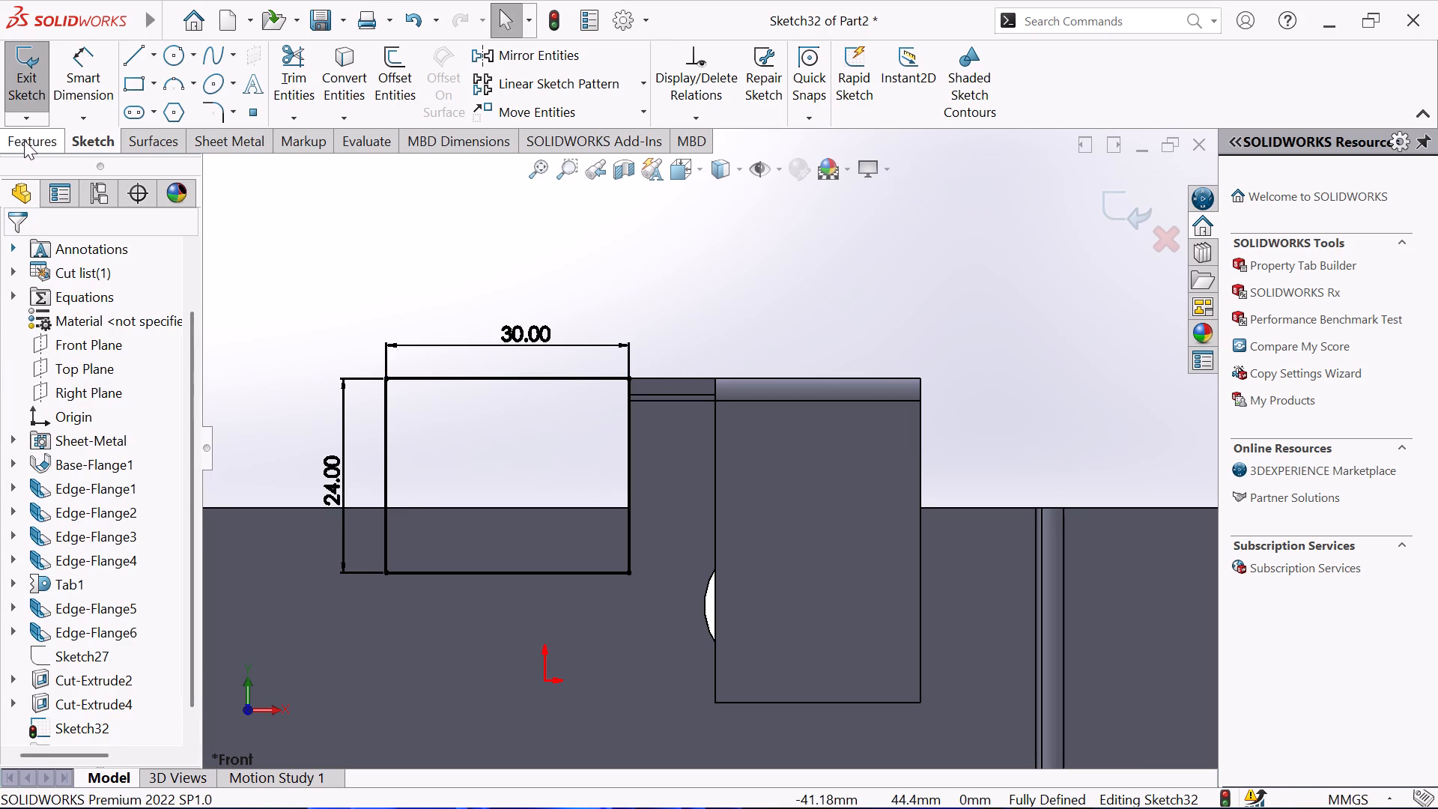
{"action": "left_click", "coordinate": [24, 140]}
{"action": "left_click", "coordinate": [302, 58]}
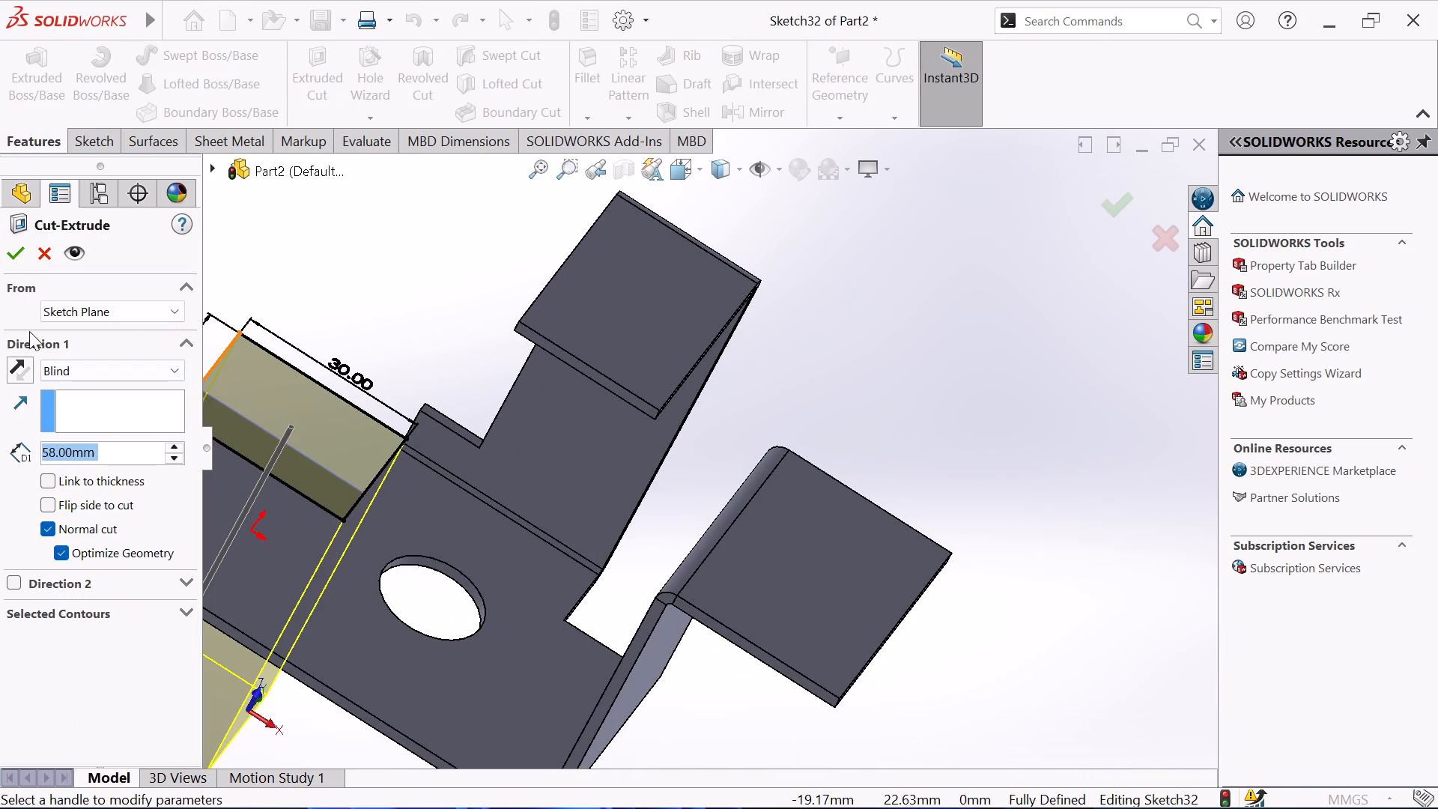
{"action": "left_click", "coordinate": [13, 262]}
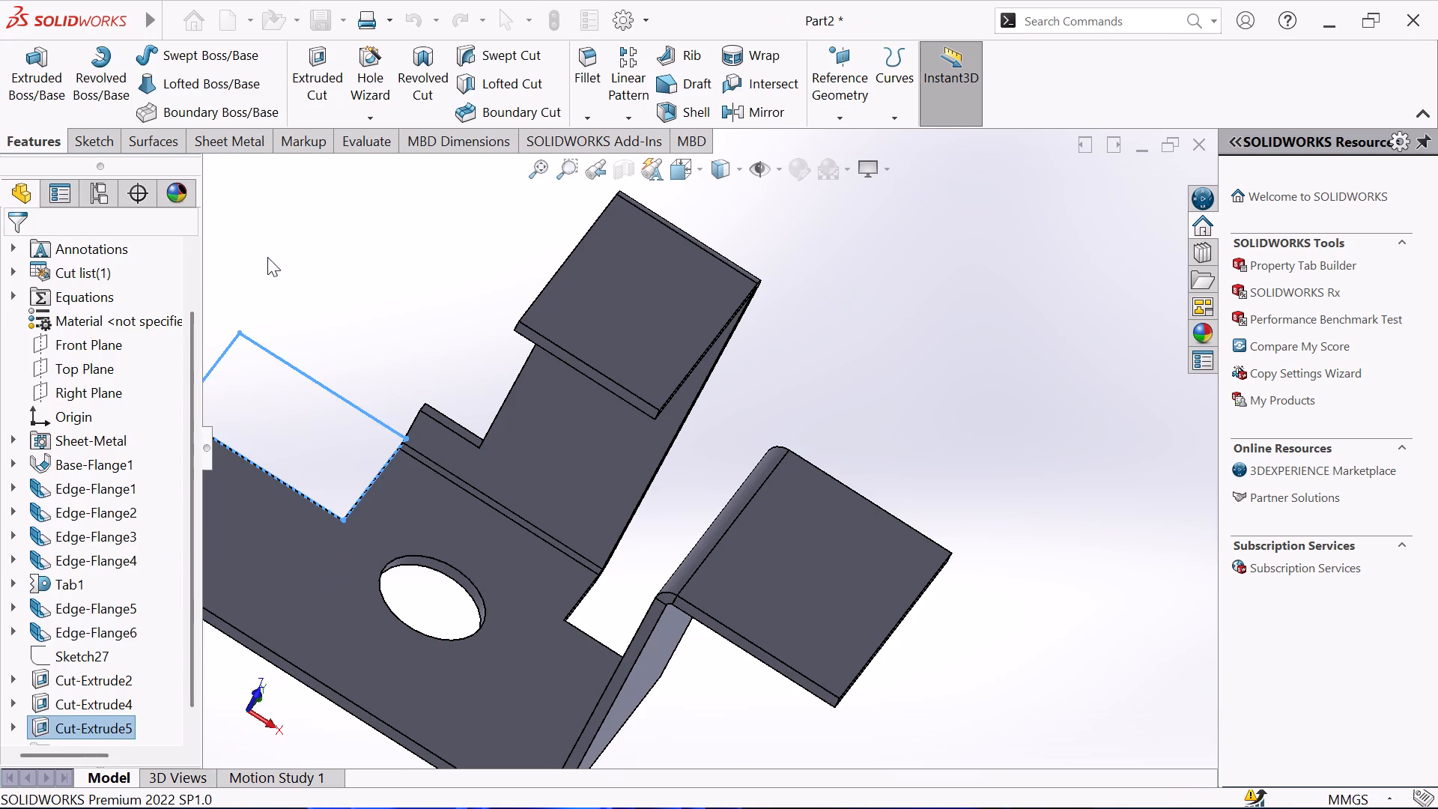
{"action": "left_click", "coordinate": [267, 257]}
Open a new sketch on the large flat face of the base flange.
{"action": "scroll", "coordinate": [297, 330], "scroll_direction": "up", "scroll_amount": 2}
{"action": "middle_click_drag", "start_coordinate": [303, 345], "coordinate": [290, 461]}
{"action": "middle_click", "coordinate": [290, 461]}
{"action": "middle_click_drag", "start_coordinate": [442, 398], "coordinate": [473, 350]}
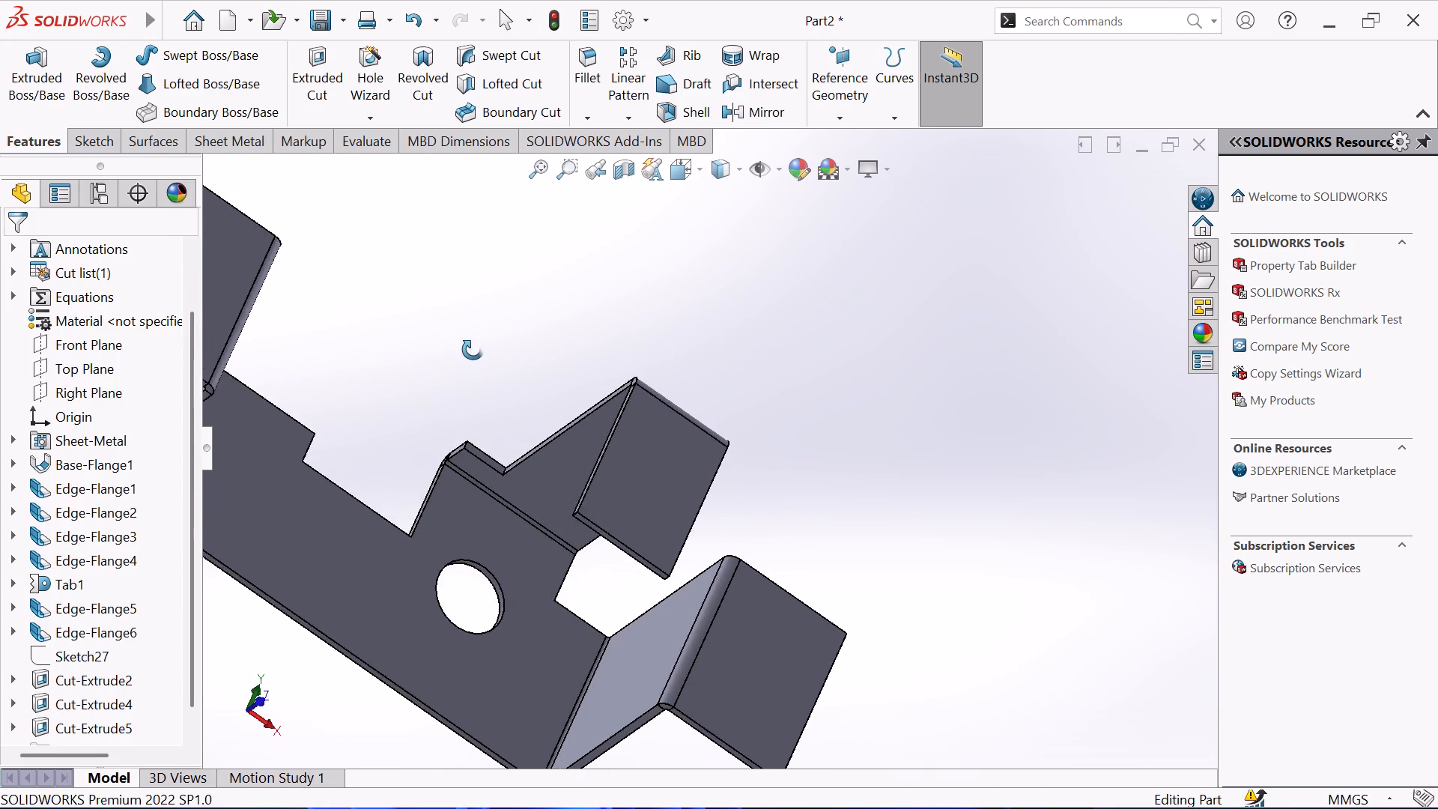
{"action": "middle_click_drag", "start_coordinate": [473, 350], "coordinate": [475, 347]}
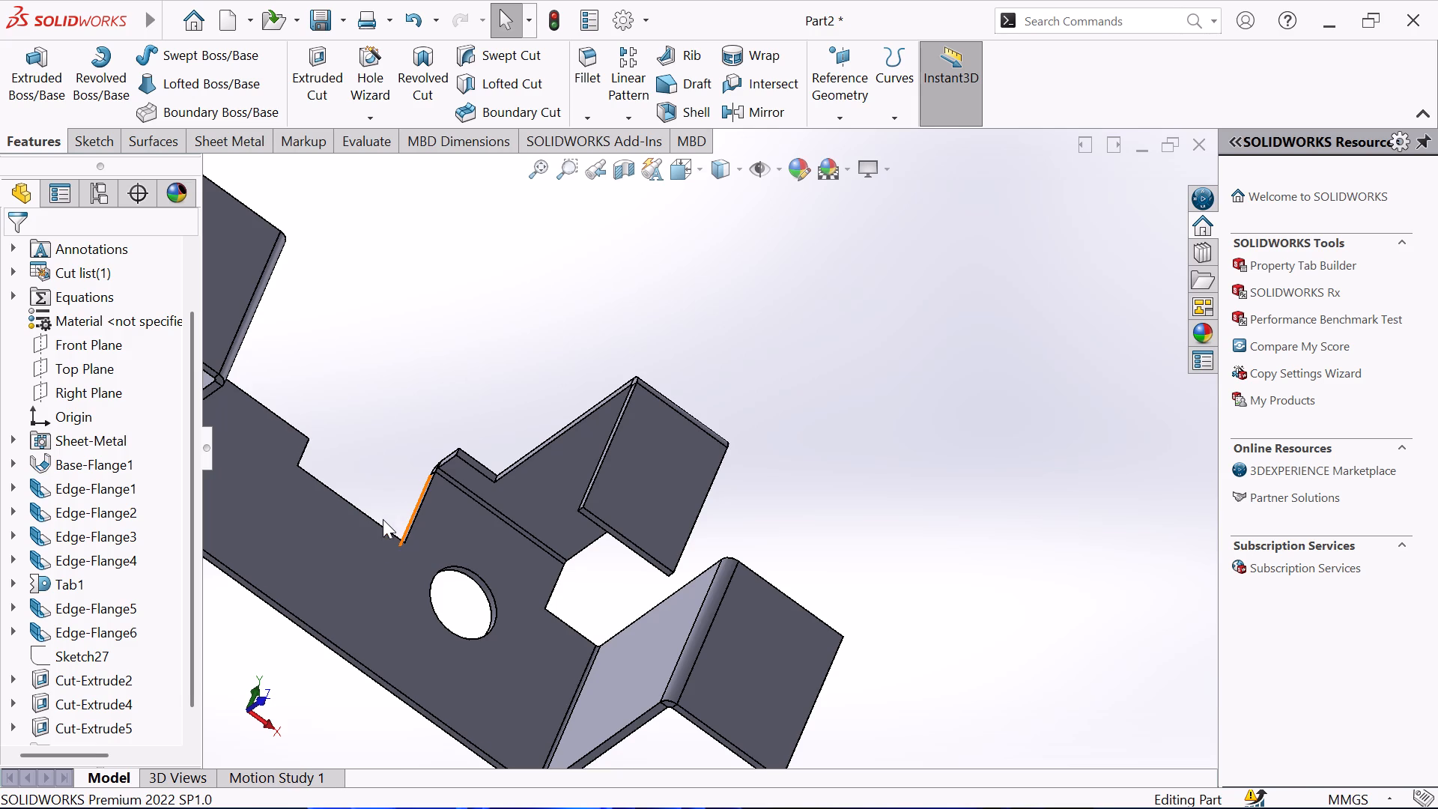
{"action": "left_click", "coordinate": [306, 530]}
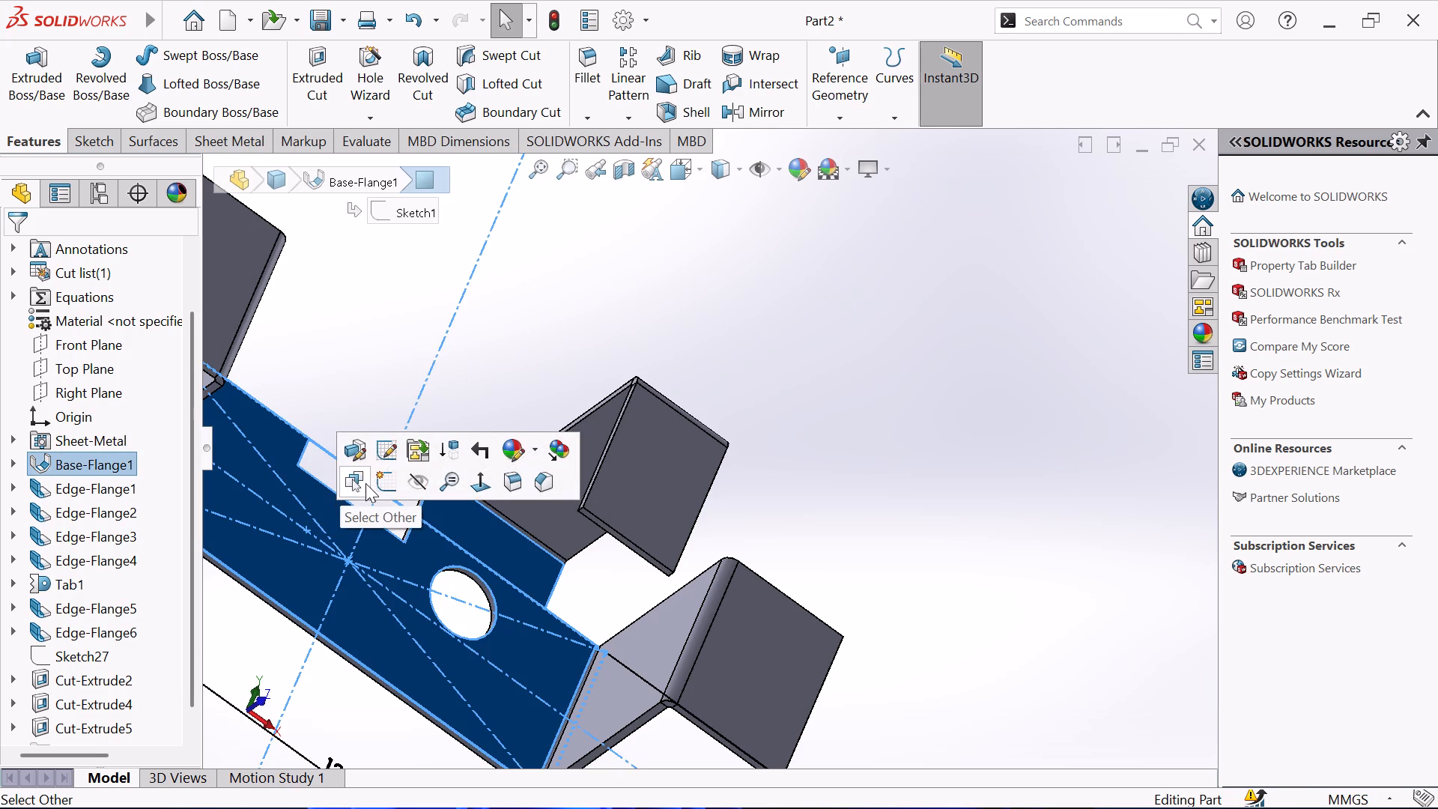
{"action": "left_click", "coordinate": [396, 485]}
{"action": "left_click", "coordinate": [536, 331]}
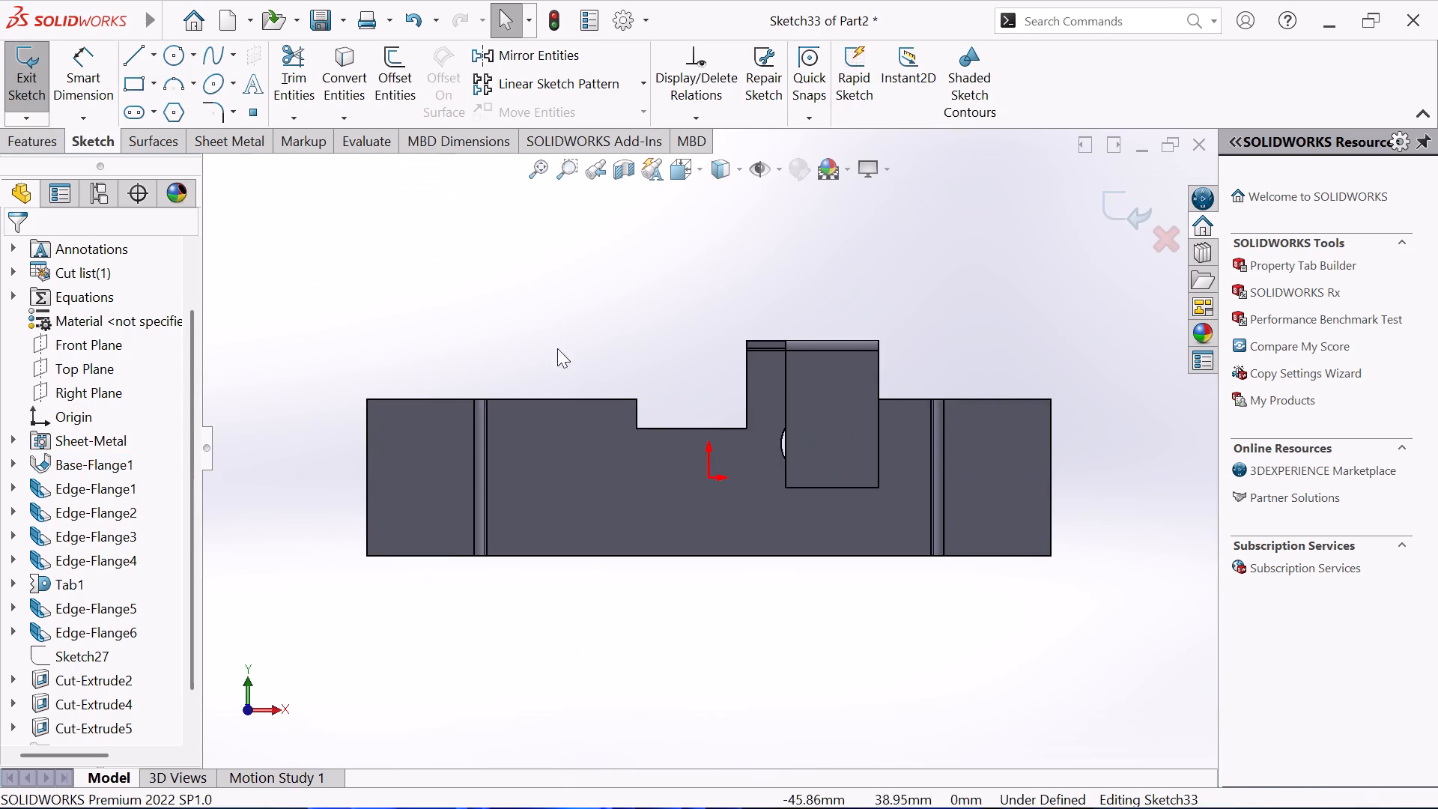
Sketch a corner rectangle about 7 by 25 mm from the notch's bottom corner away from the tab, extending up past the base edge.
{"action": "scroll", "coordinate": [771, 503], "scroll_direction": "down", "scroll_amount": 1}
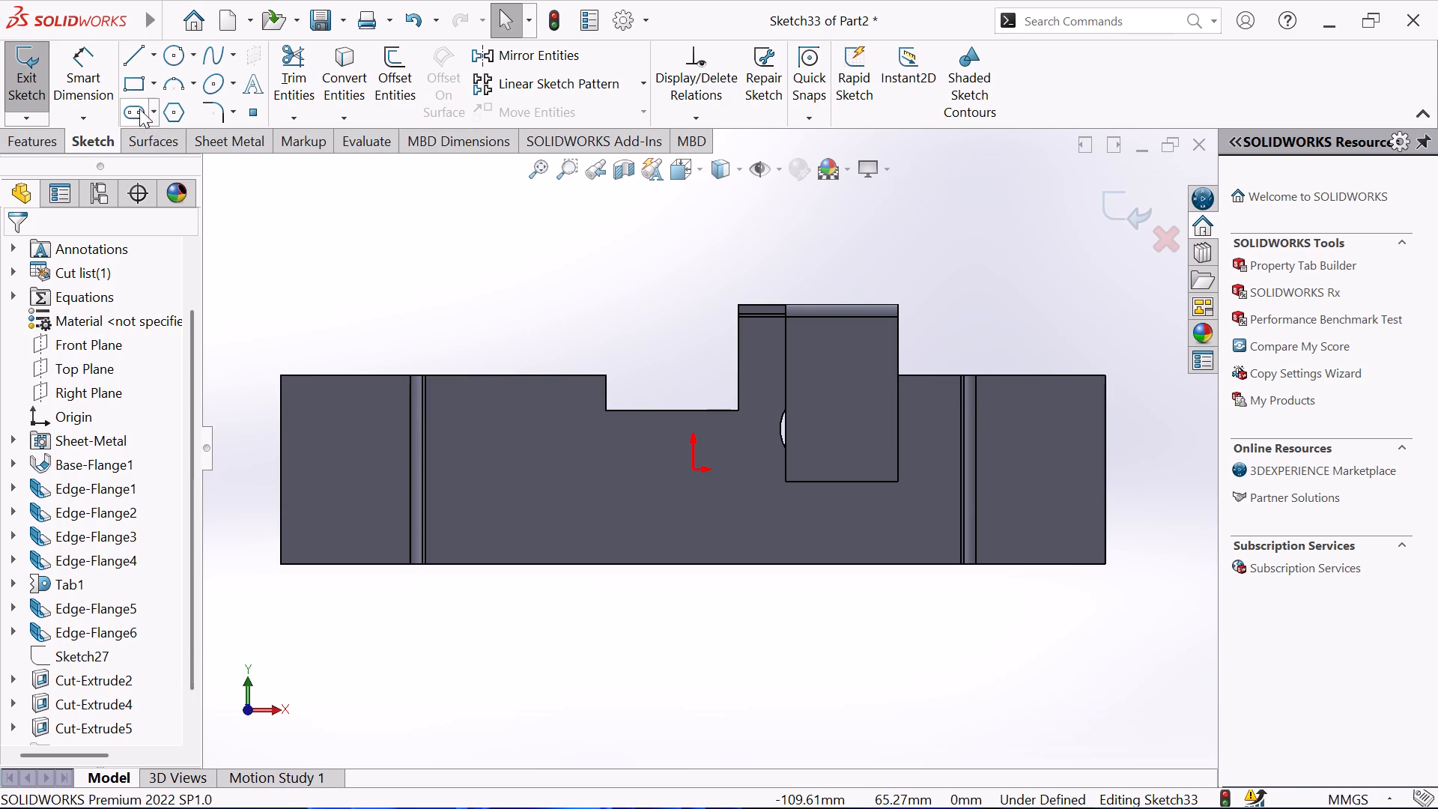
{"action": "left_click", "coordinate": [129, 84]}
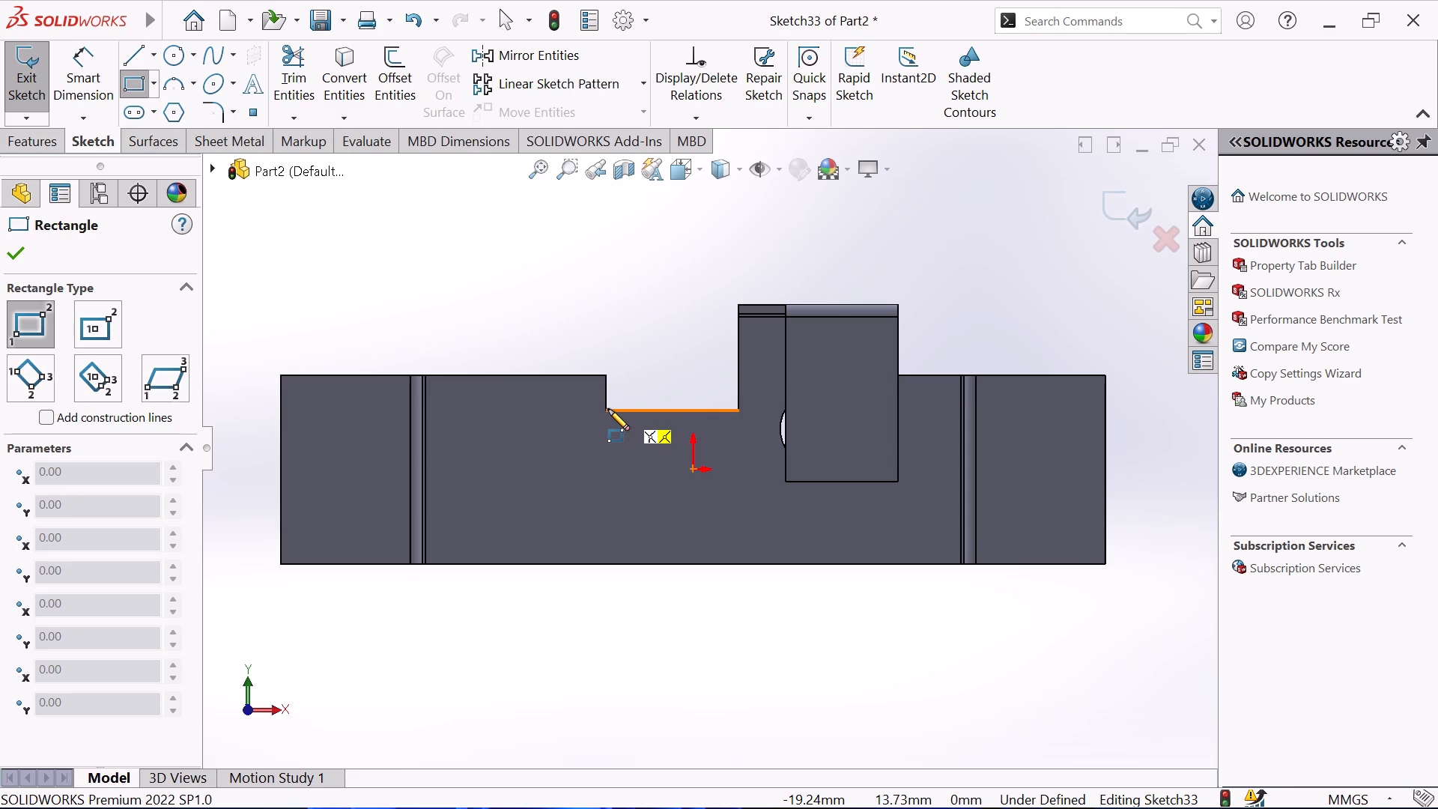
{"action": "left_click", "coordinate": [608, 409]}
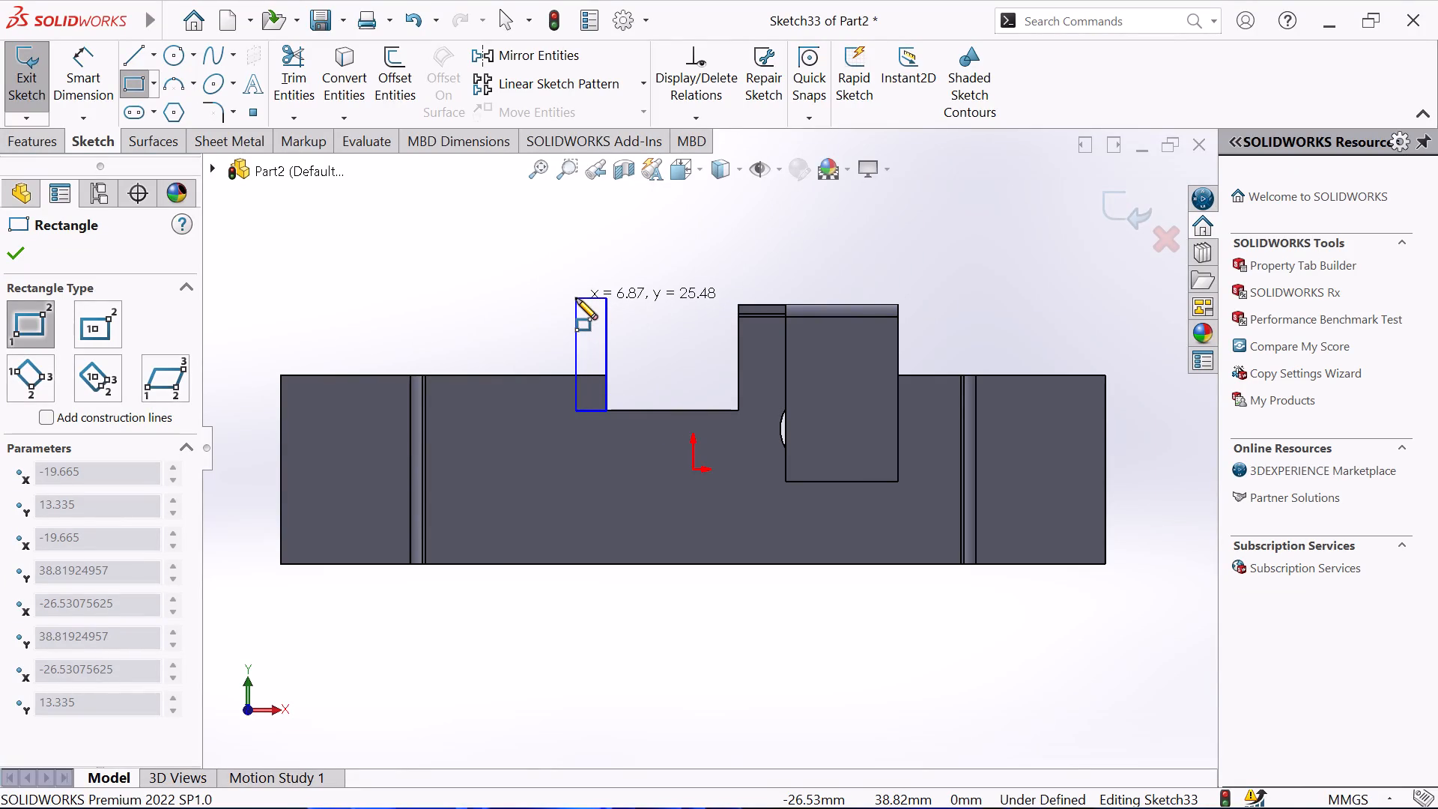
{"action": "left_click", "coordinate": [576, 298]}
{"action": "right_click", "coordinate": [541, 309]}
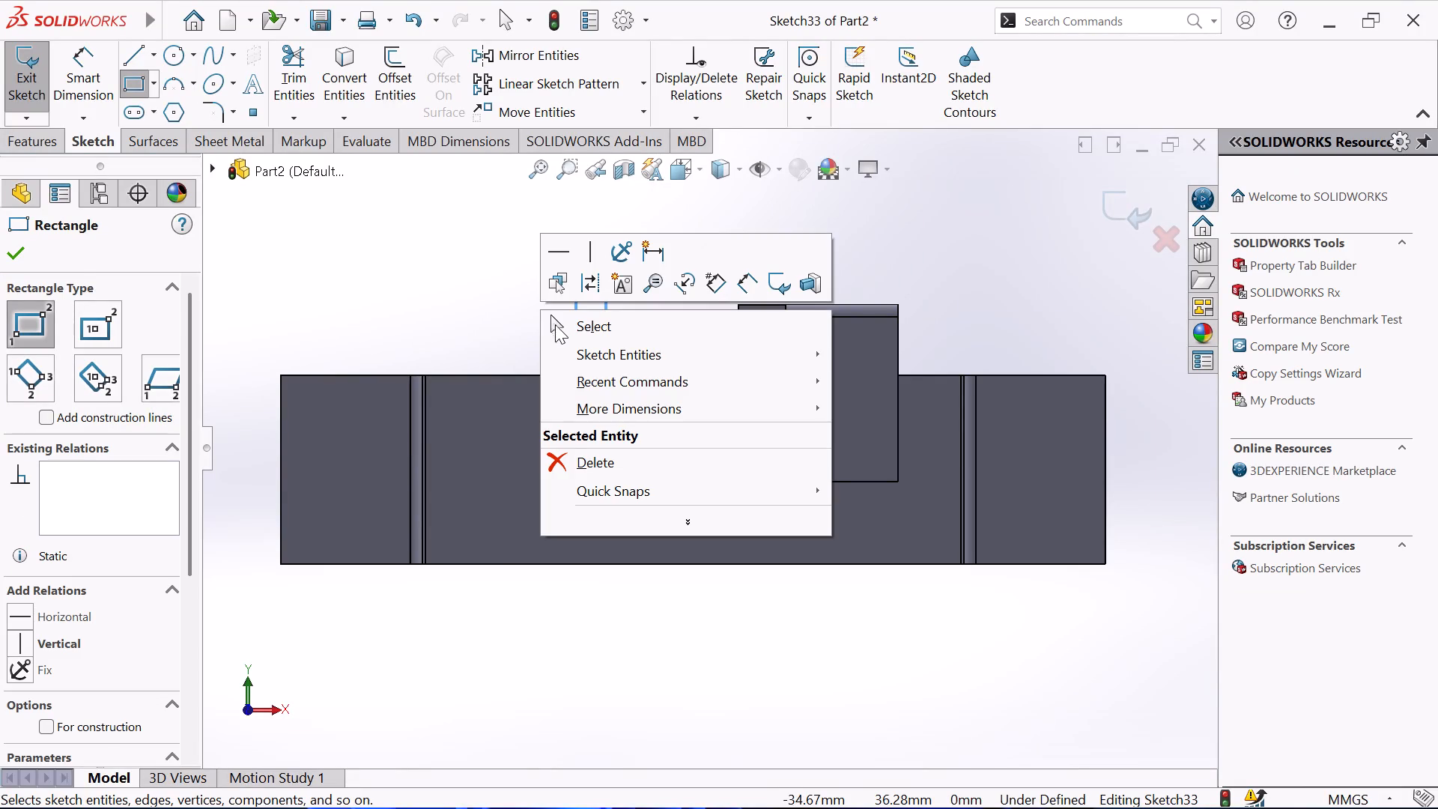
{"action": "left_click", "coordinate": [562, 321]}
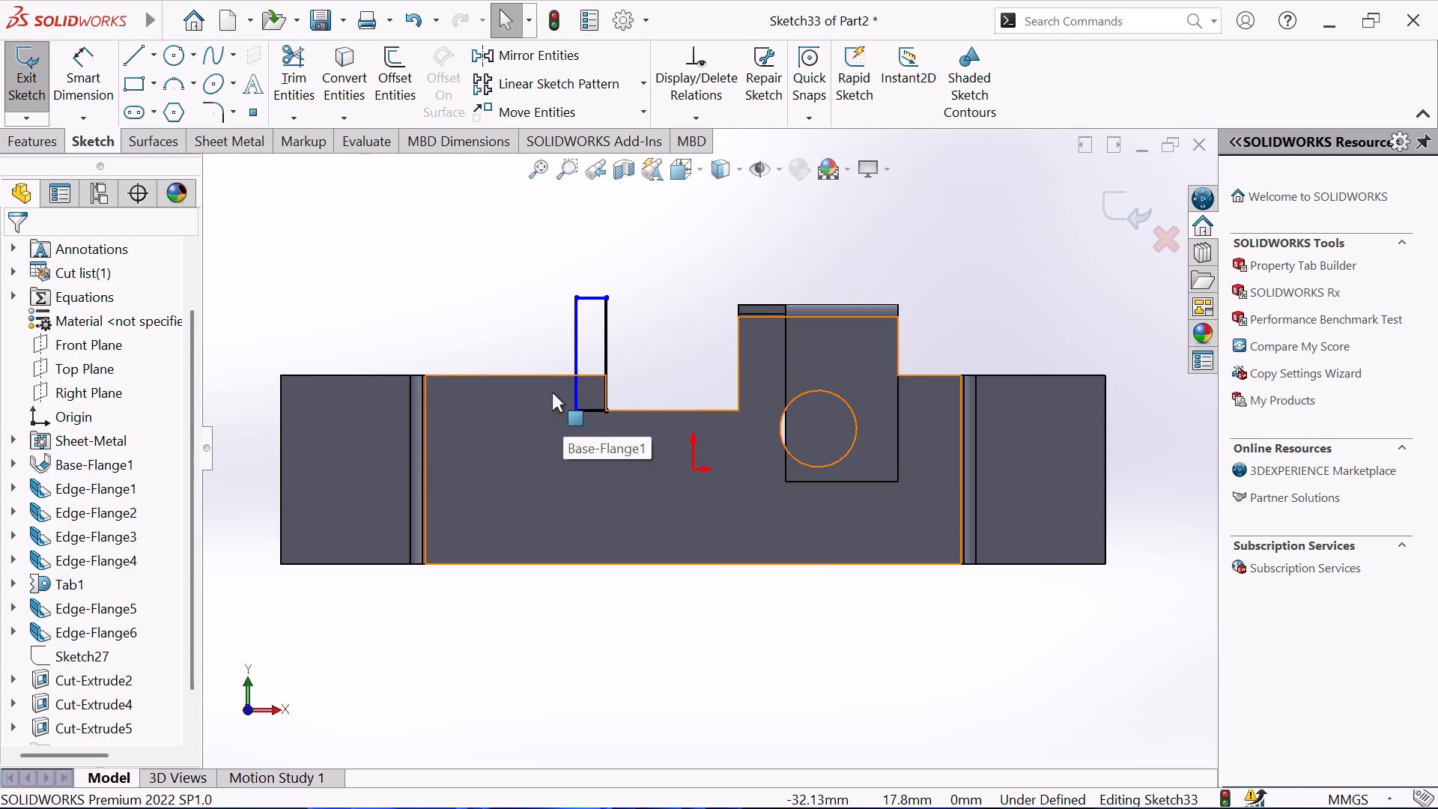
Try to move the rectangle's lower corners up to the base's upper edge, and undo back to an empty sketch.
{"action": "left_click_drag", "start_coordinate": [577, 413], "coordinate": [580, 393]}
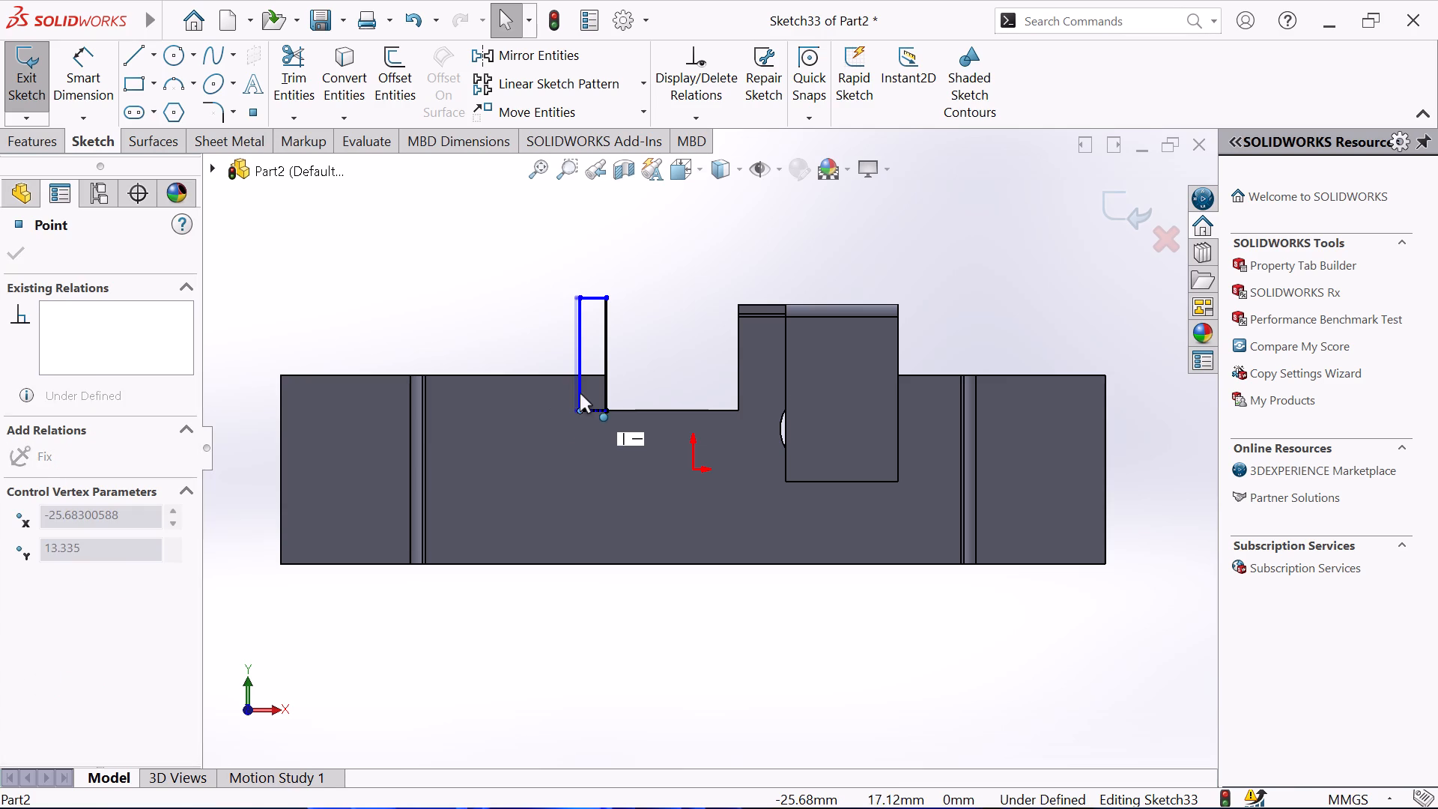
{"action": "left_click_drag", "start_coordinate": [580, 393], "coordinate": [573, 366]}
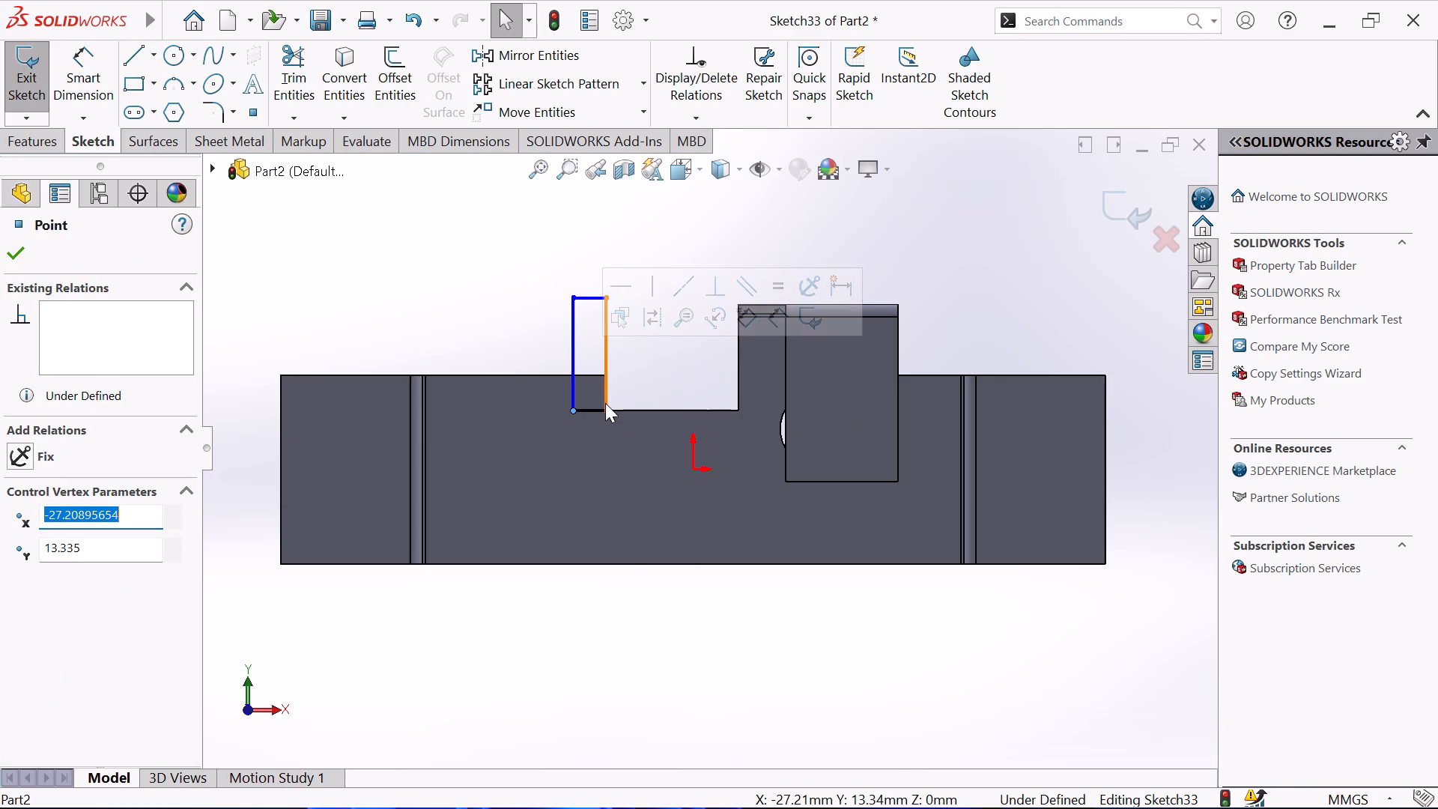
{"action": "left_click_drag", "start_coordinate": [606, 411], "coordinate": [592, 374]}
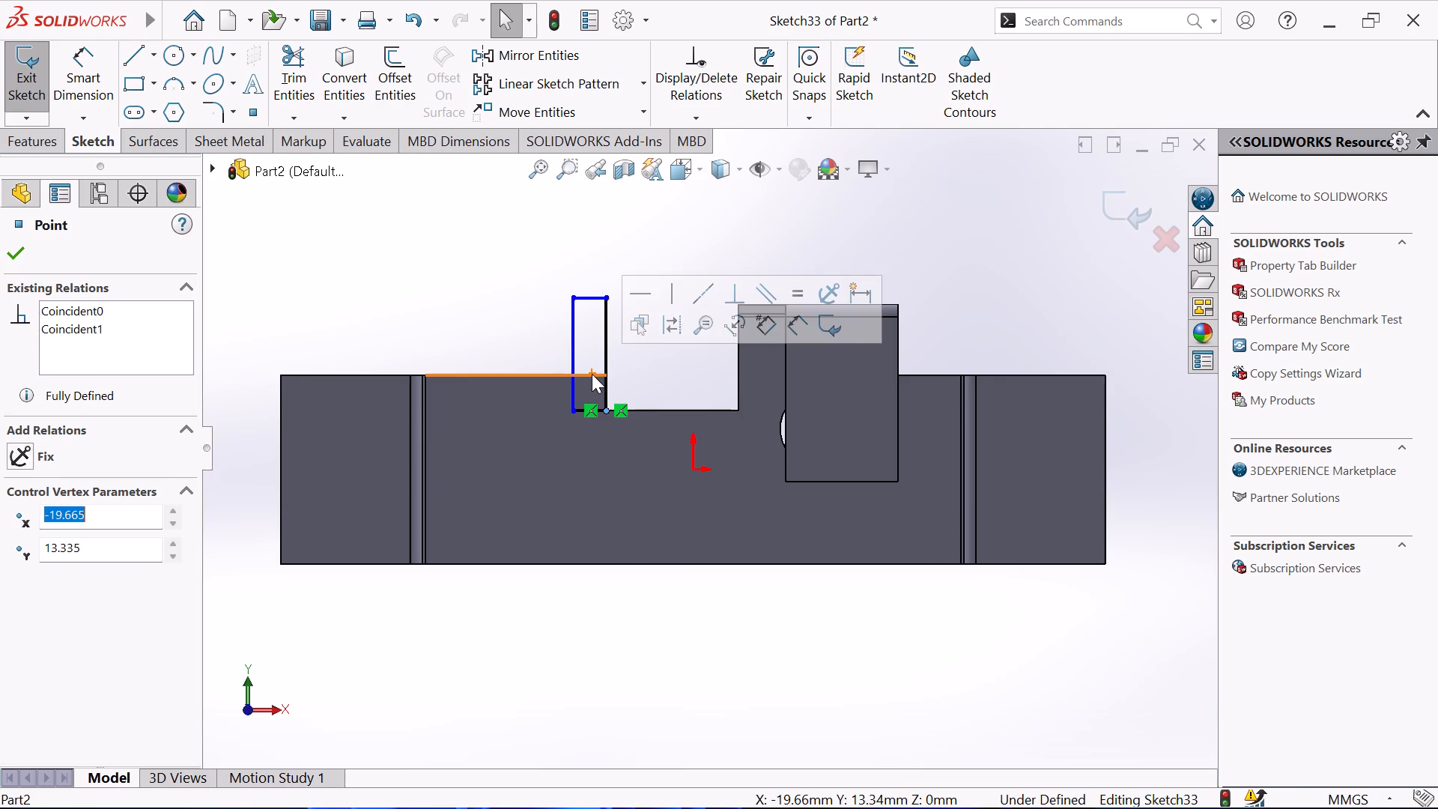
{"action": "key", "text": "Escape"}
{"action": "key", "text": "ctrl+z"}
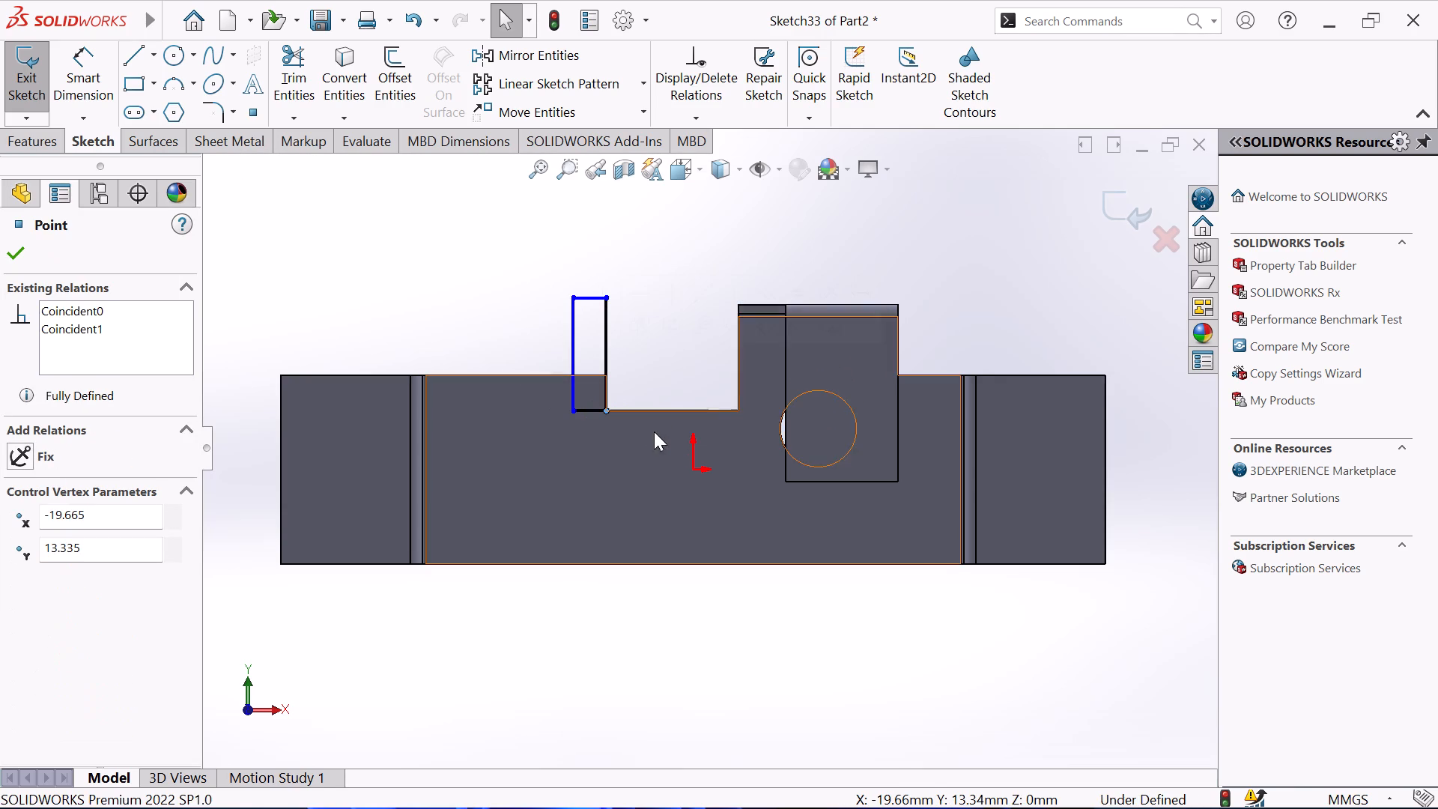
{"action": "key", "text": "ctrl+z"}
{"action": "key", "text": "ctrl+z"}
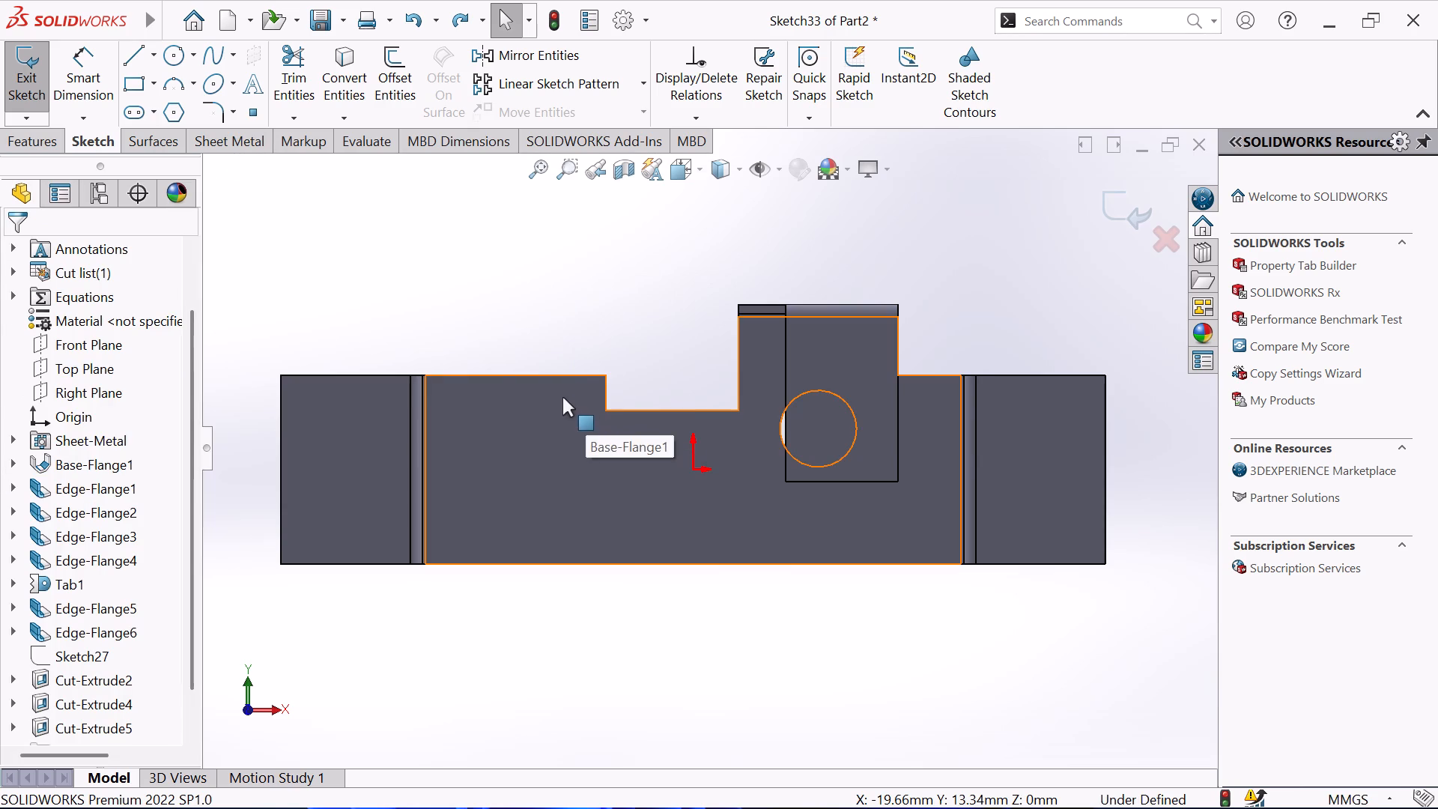
Sketch a corner rectangle about 9 by 14 mm standing on the base's upper edge, starting from the notch's top corner away from the tab.
{"action": "left_click", "coordinate": [133, 91]}
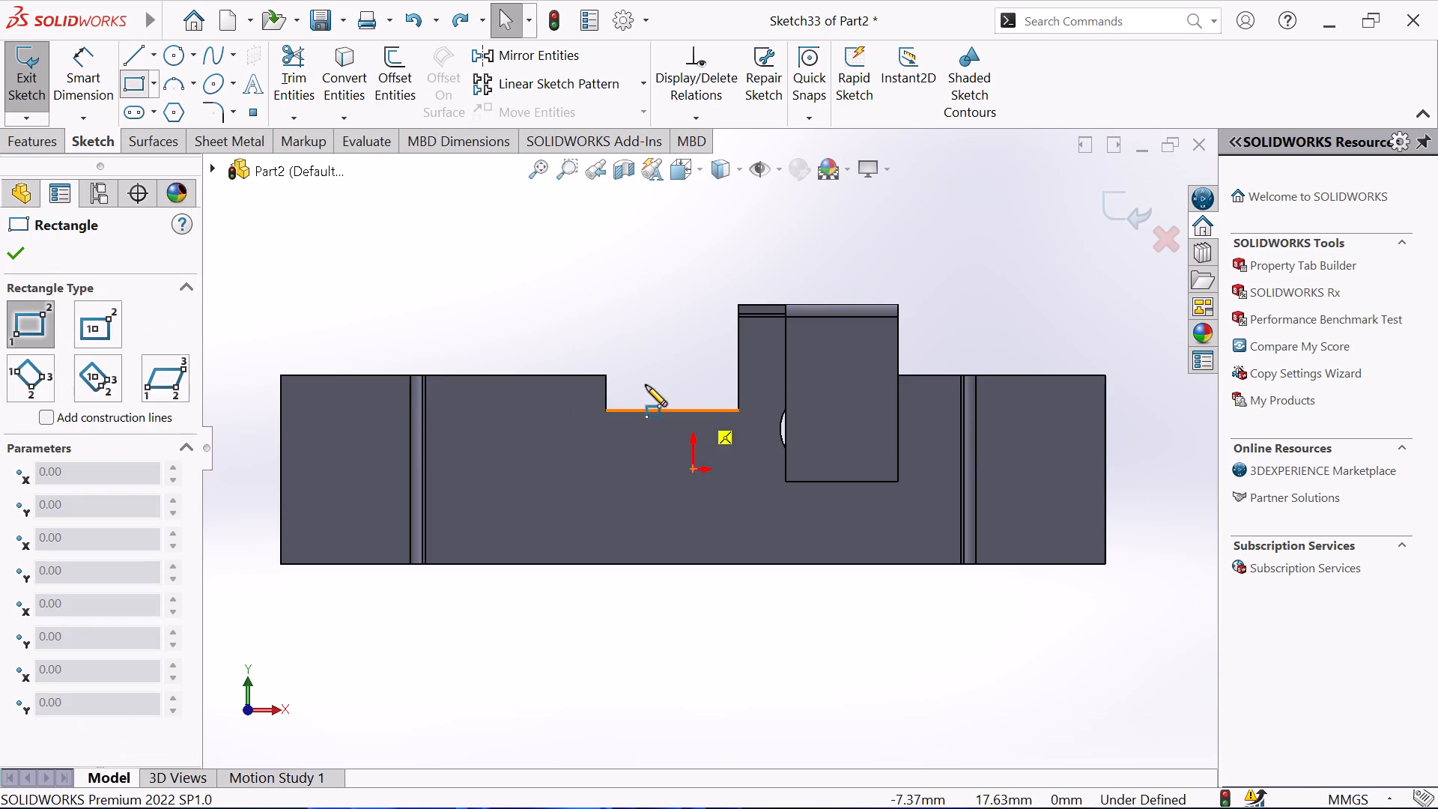
{"action": "left_click", "coordinate": [607, 377]}
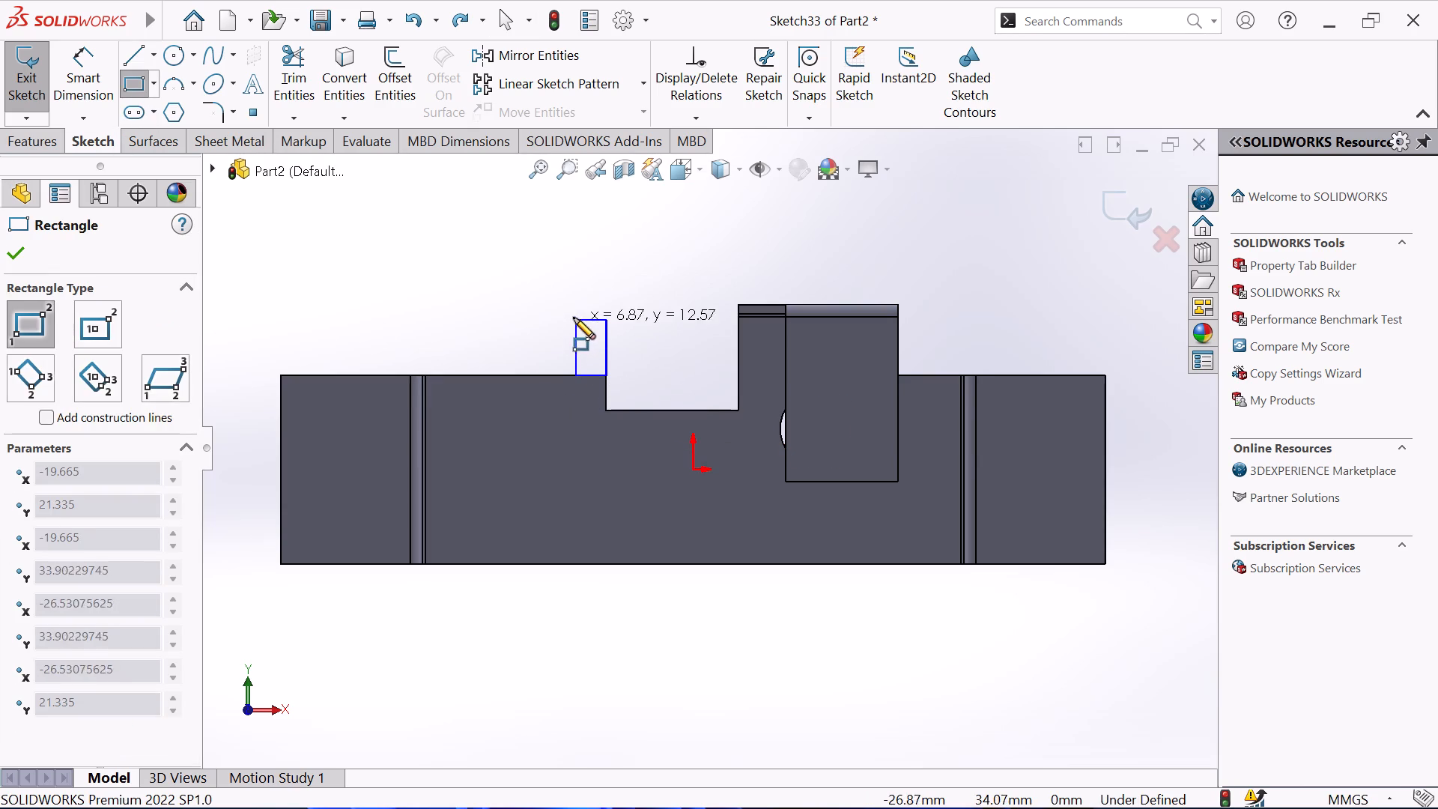
{"action": "left_click", "coordinate": [567, 315]}
{"action": "right_click", "coordinate": [557, 297]}
{"action": "left_click", "coordinate": [597, 309]}
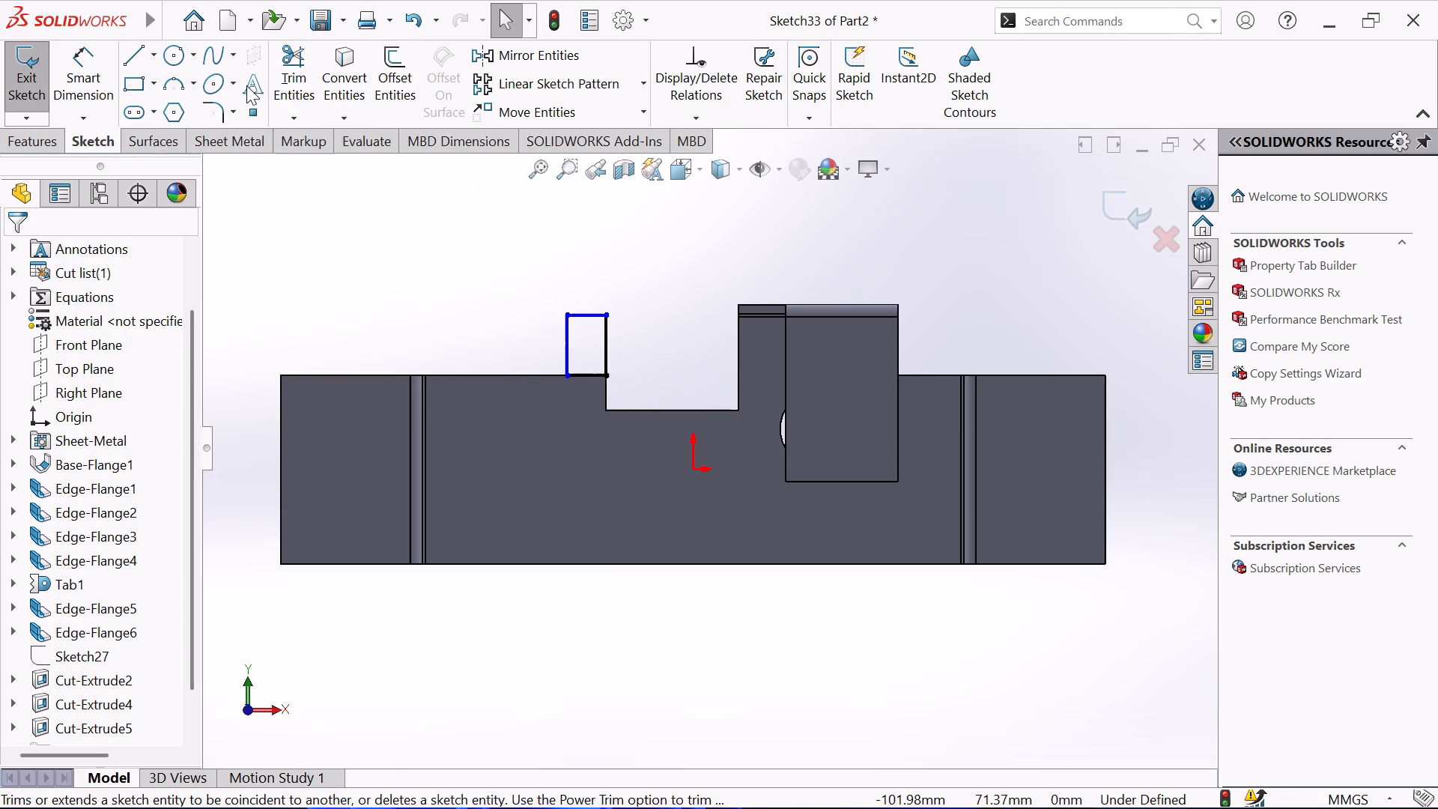
Dimension the rectangle's vertical side farthest from the notch at 16 mm.
{"action": "left_click", "coordinate": [104, 91]}
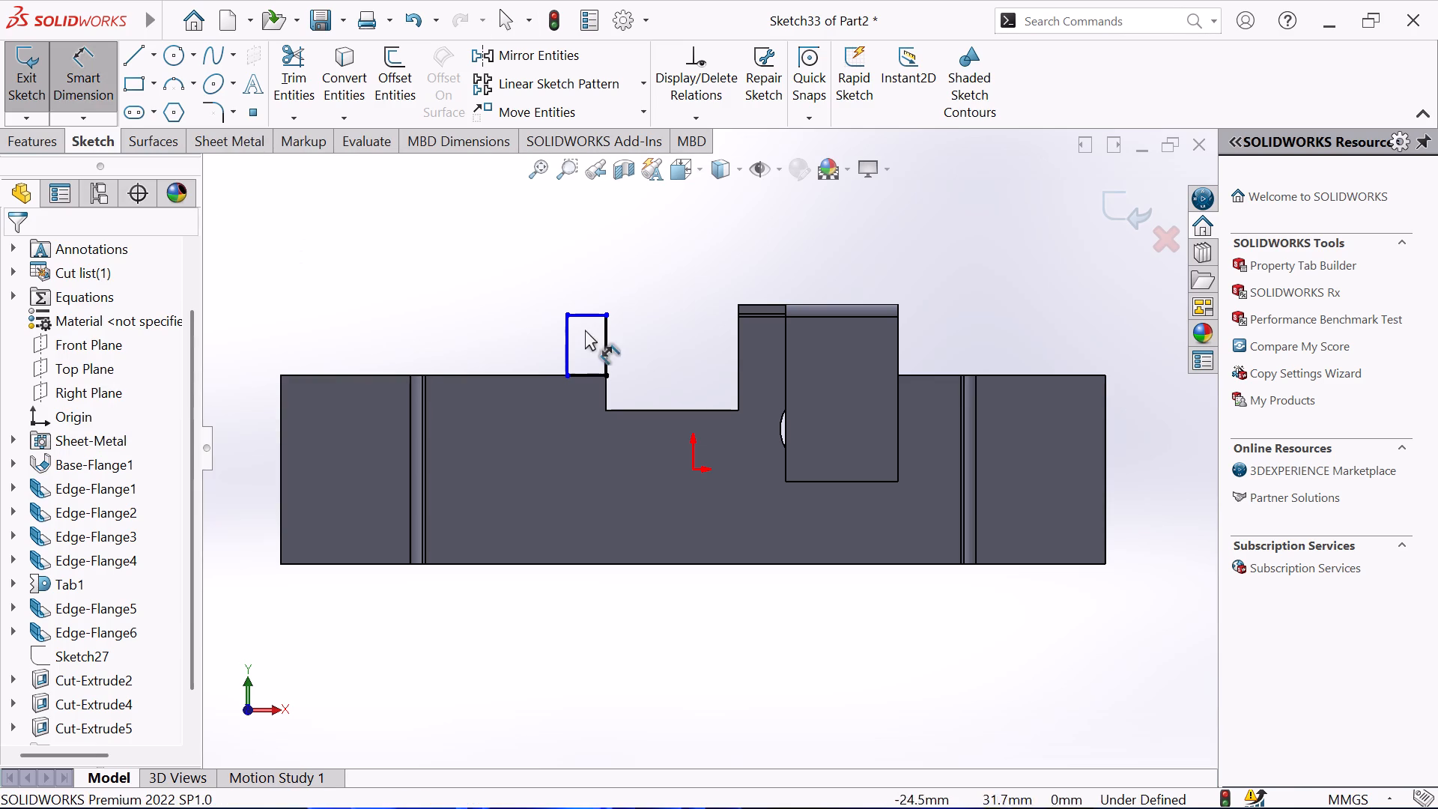
{"action": "left_click", "coordinate": [566, 344]}
{"action": "left_click", "coordinate": [508, 337]}
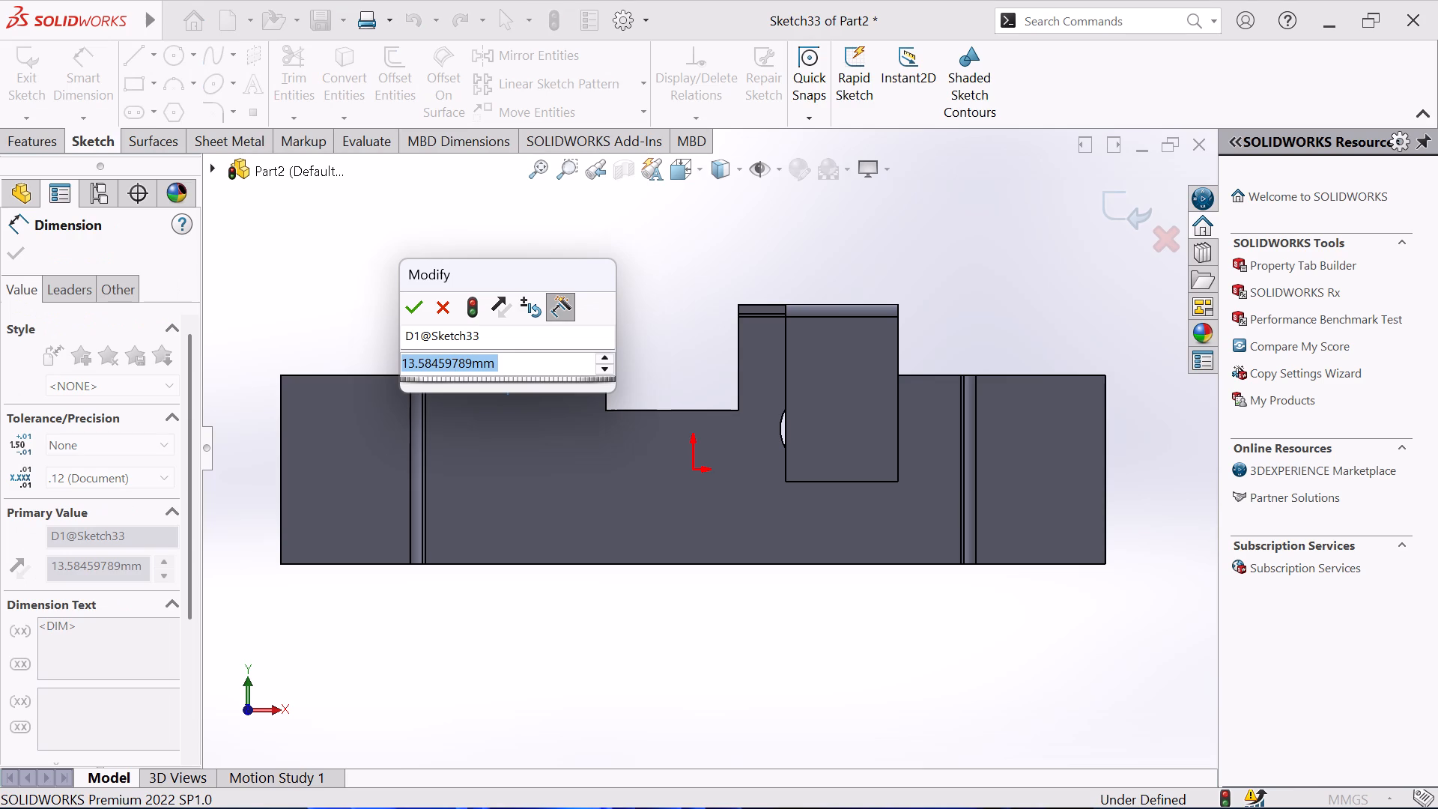
{"action": "key", "text": "1"}
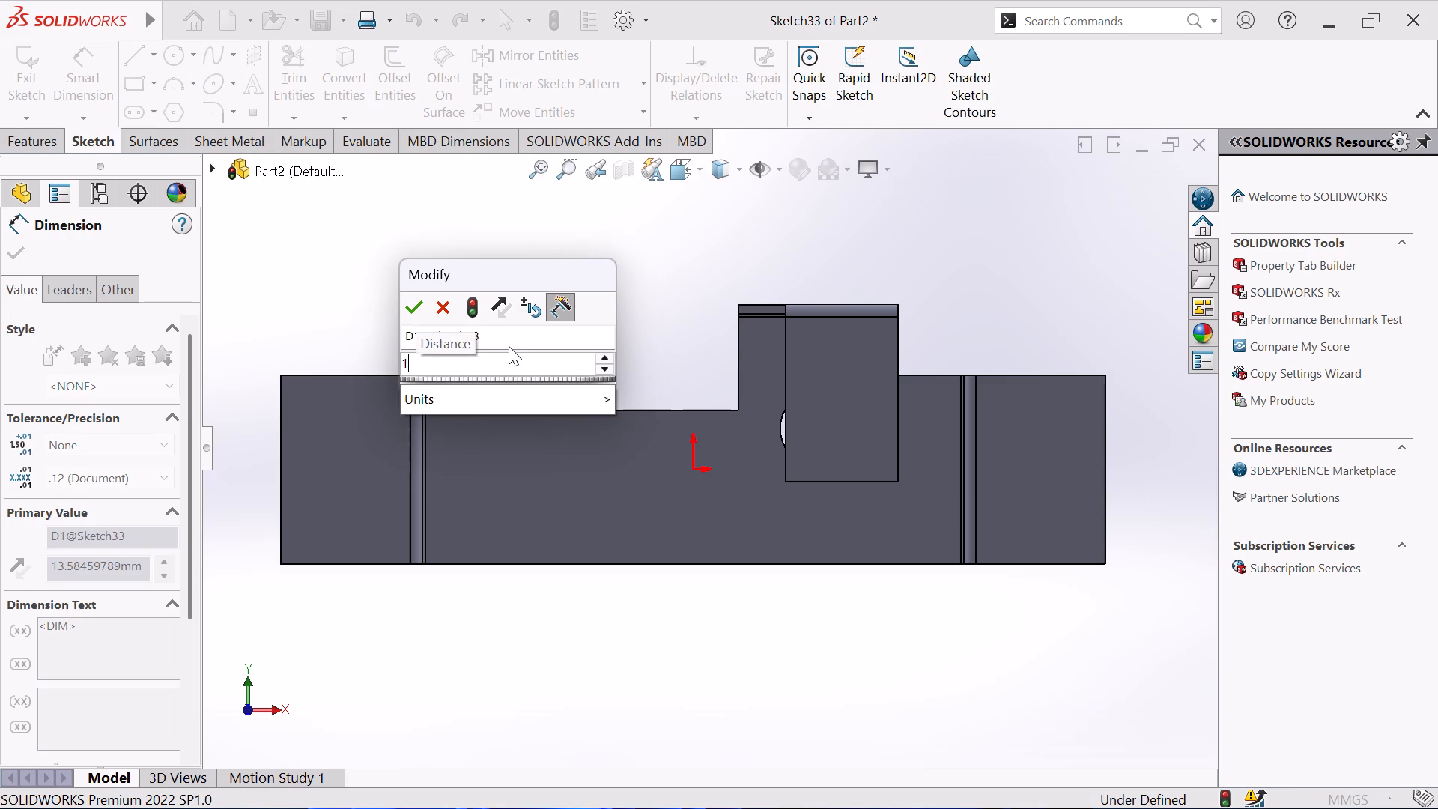
{"action": "key", "text": "6"}
{"action": "key", "text": "Return"}
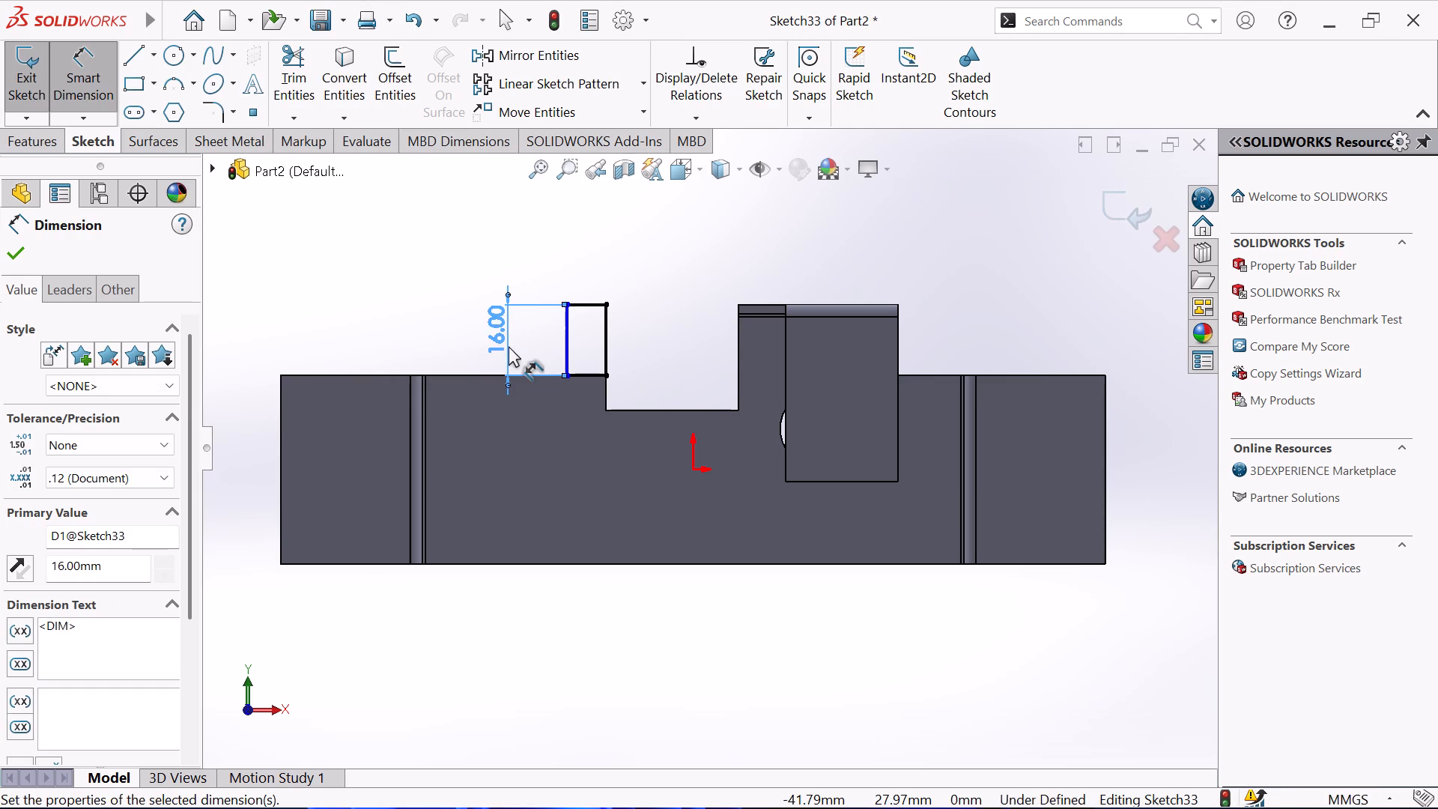
Dimension the rectangle's upper horizontal side at 10.67 mm and finish dimensioning.
{"action": "left_click", "coordinate": [594, 309]}
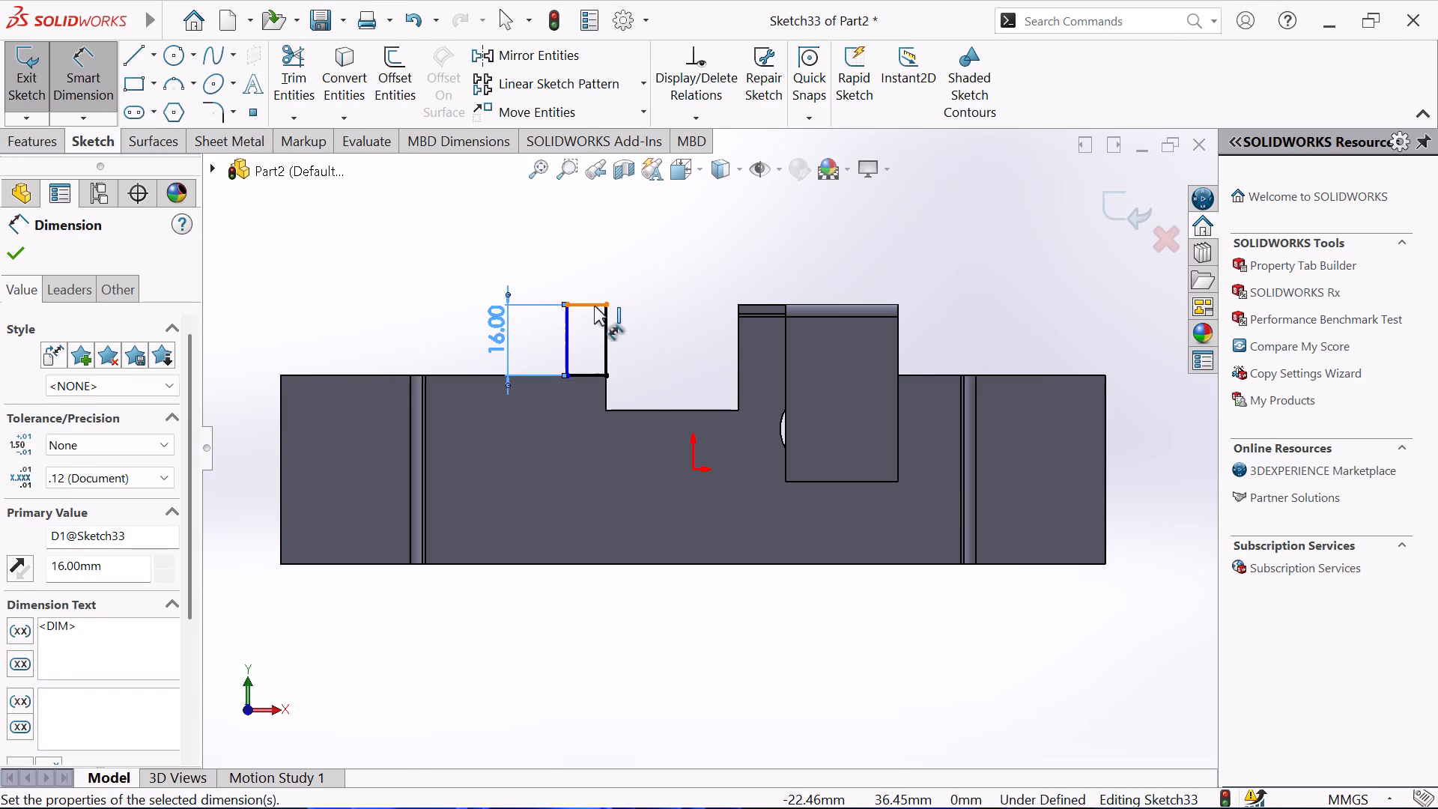
{"action": "left_click", "coordinate": [592, 267]}
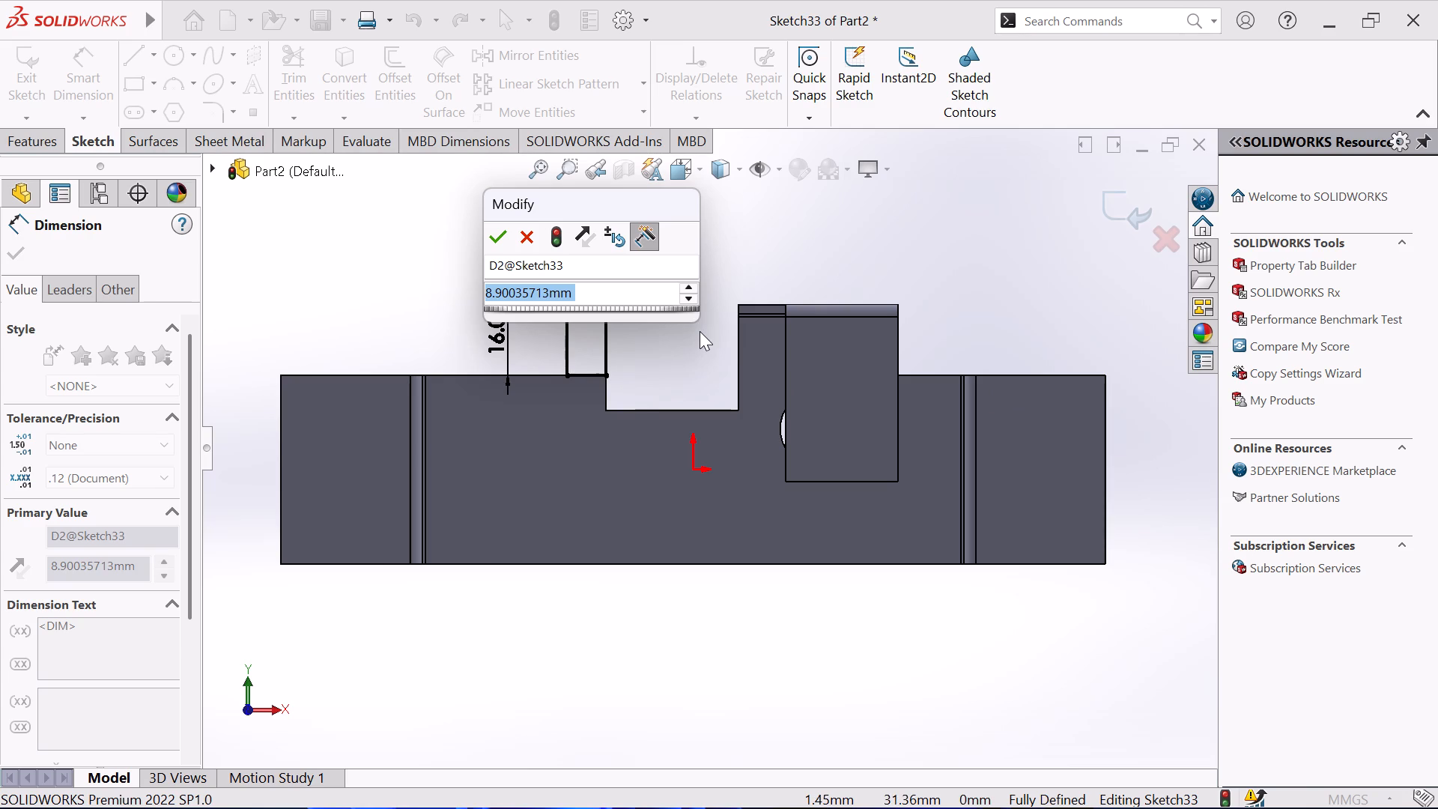
{"action": "type", "text": "10."}
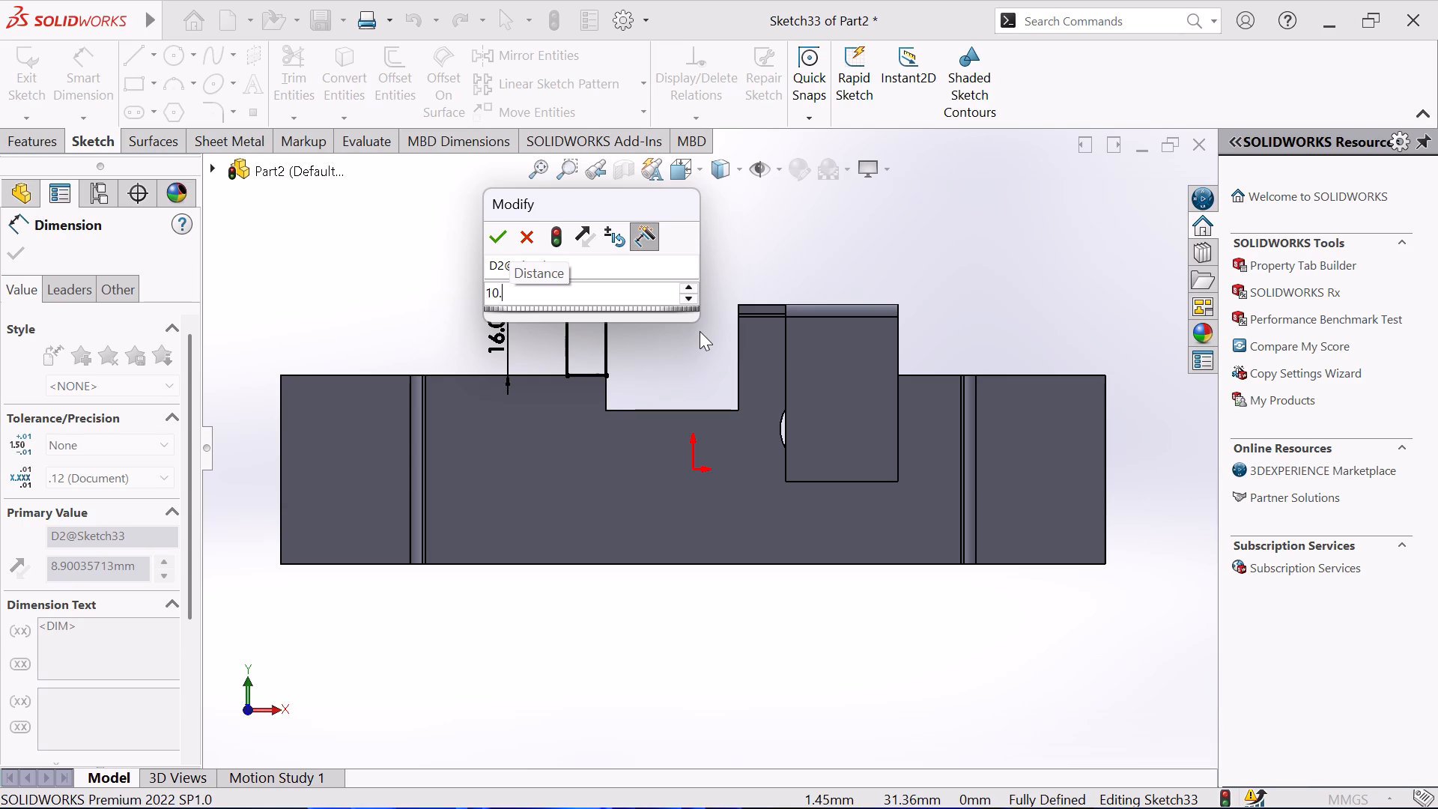
{"action": "type", "text": "67"}
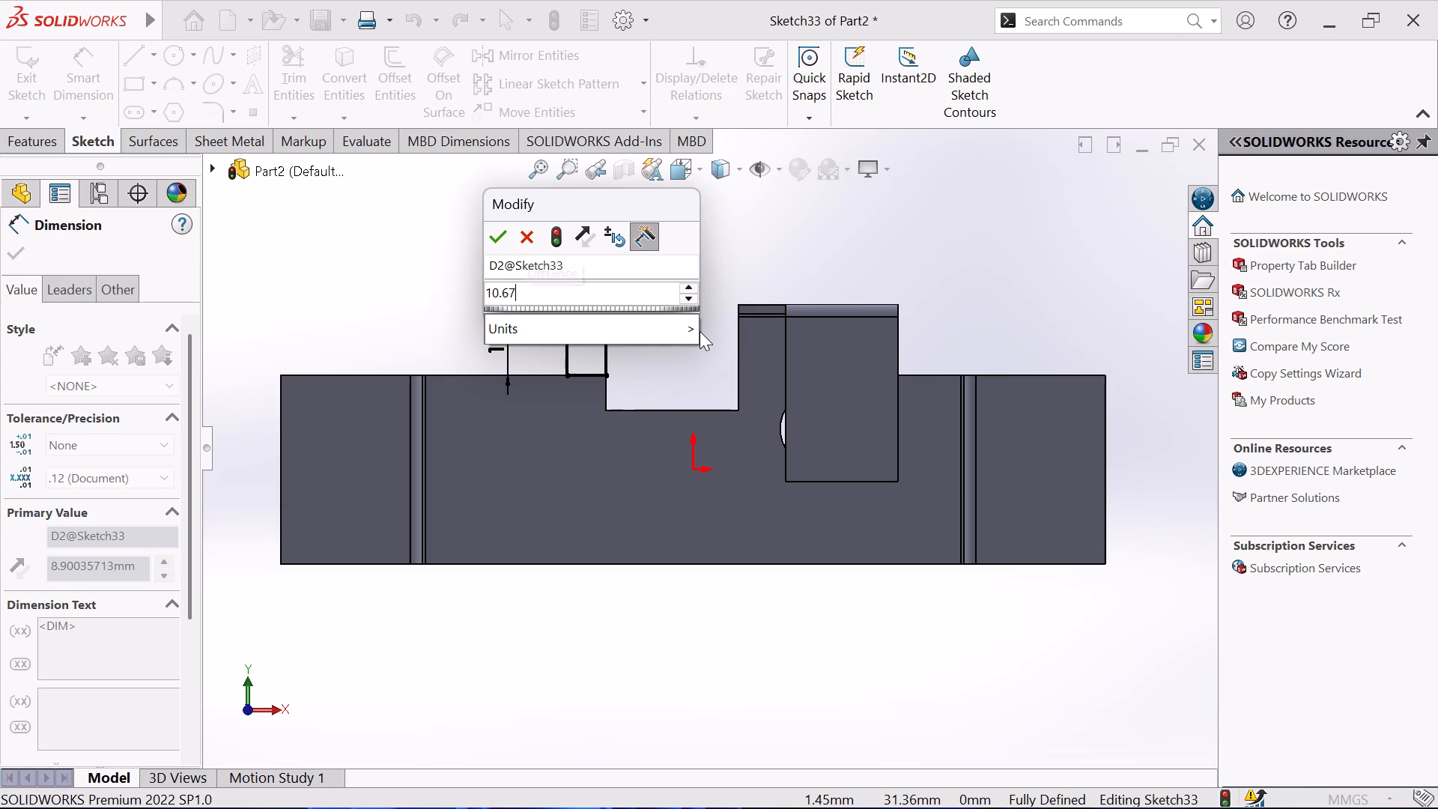
{"action": "key", "text": "Return"}
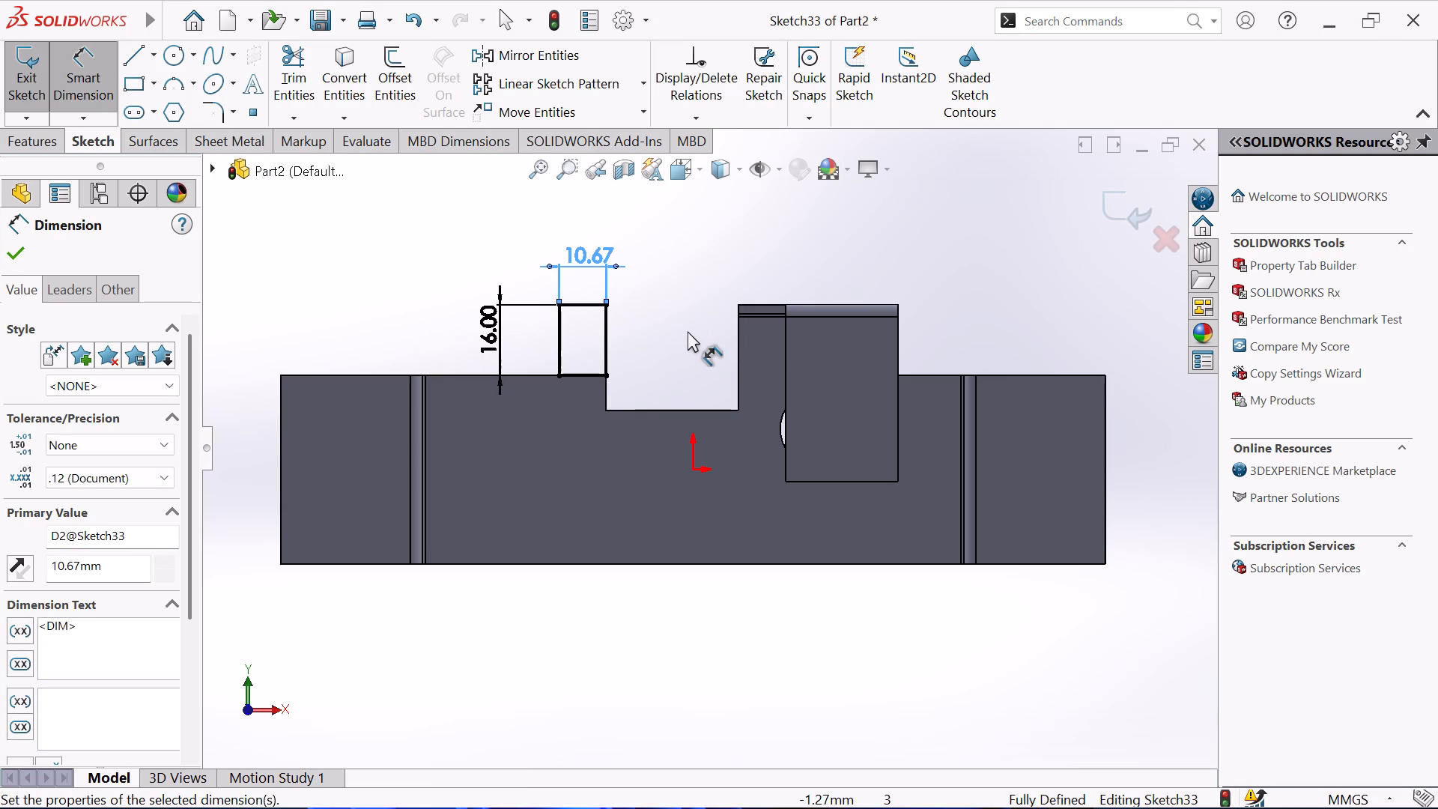
{"action": "right_click", "coordinate": [685, 331]}
{"action": "left_click", "coordinate": [739, 399]}
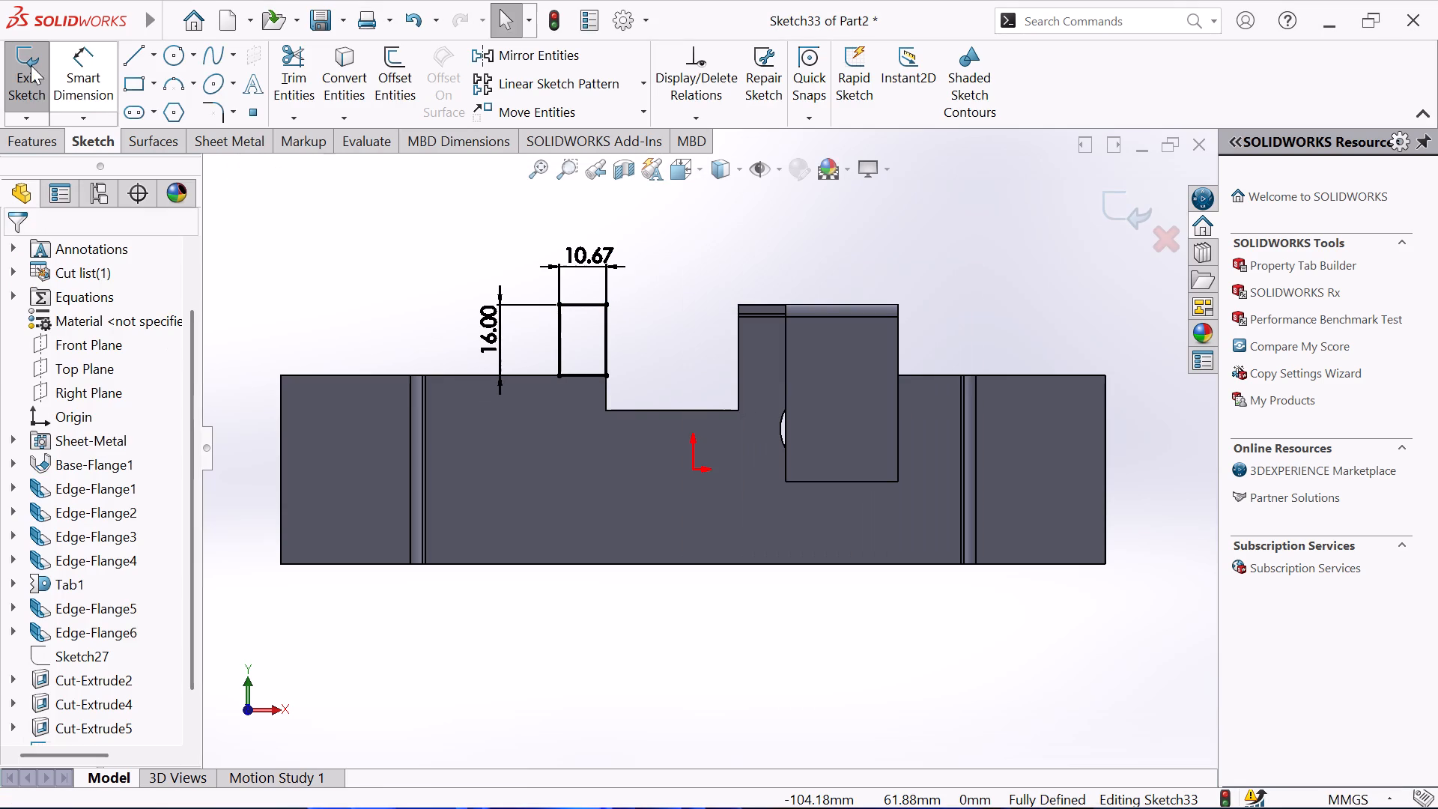
Turn the rectangle sketch beside the notch into a sheet metal tab merged with the base, using Base Flange/Tab.
{"action": "left_click", "coordinate": [25, 142]}
{"action": "left_click", "coordinate": [206, 139]}
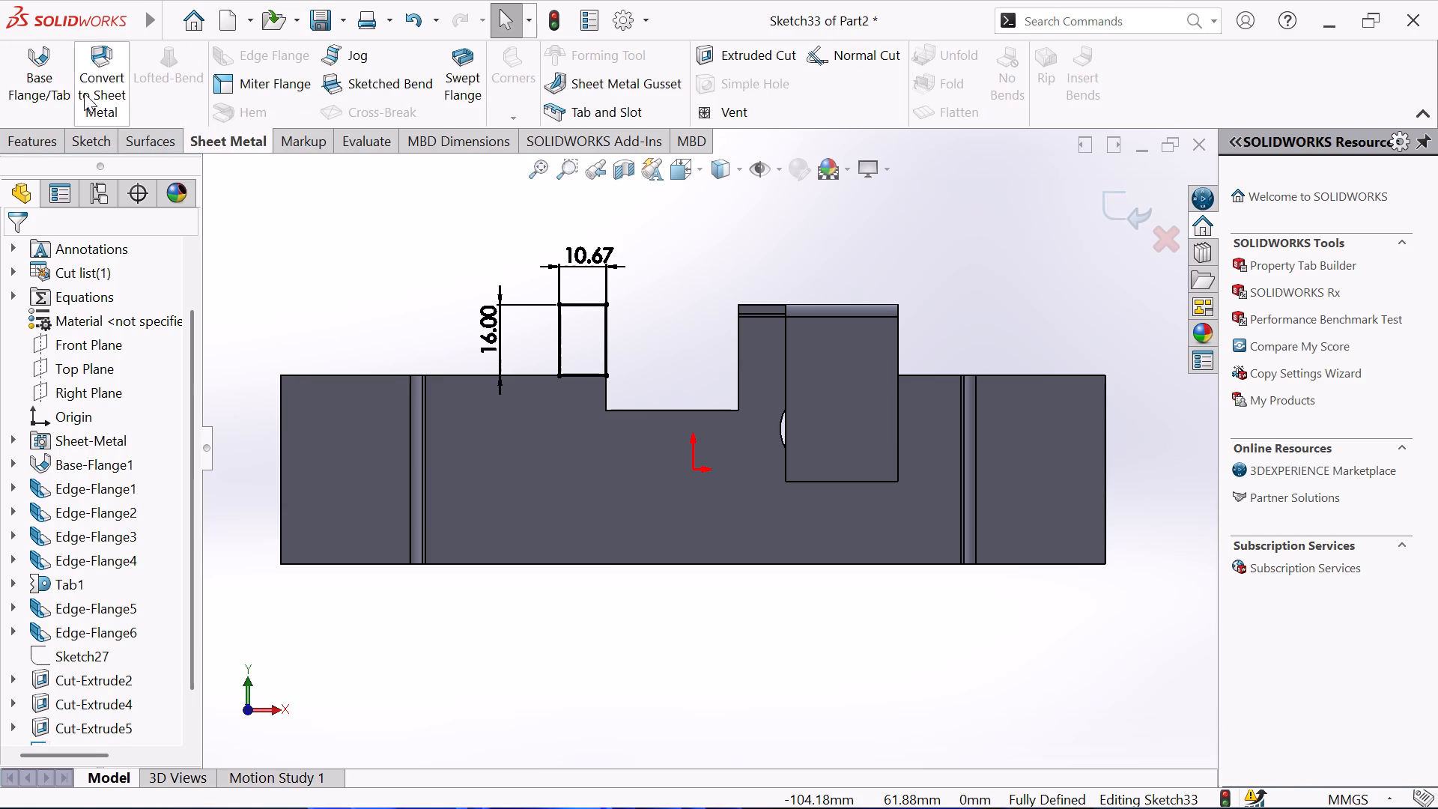
{"action": "left_click", "coordinate": [49, 87]}
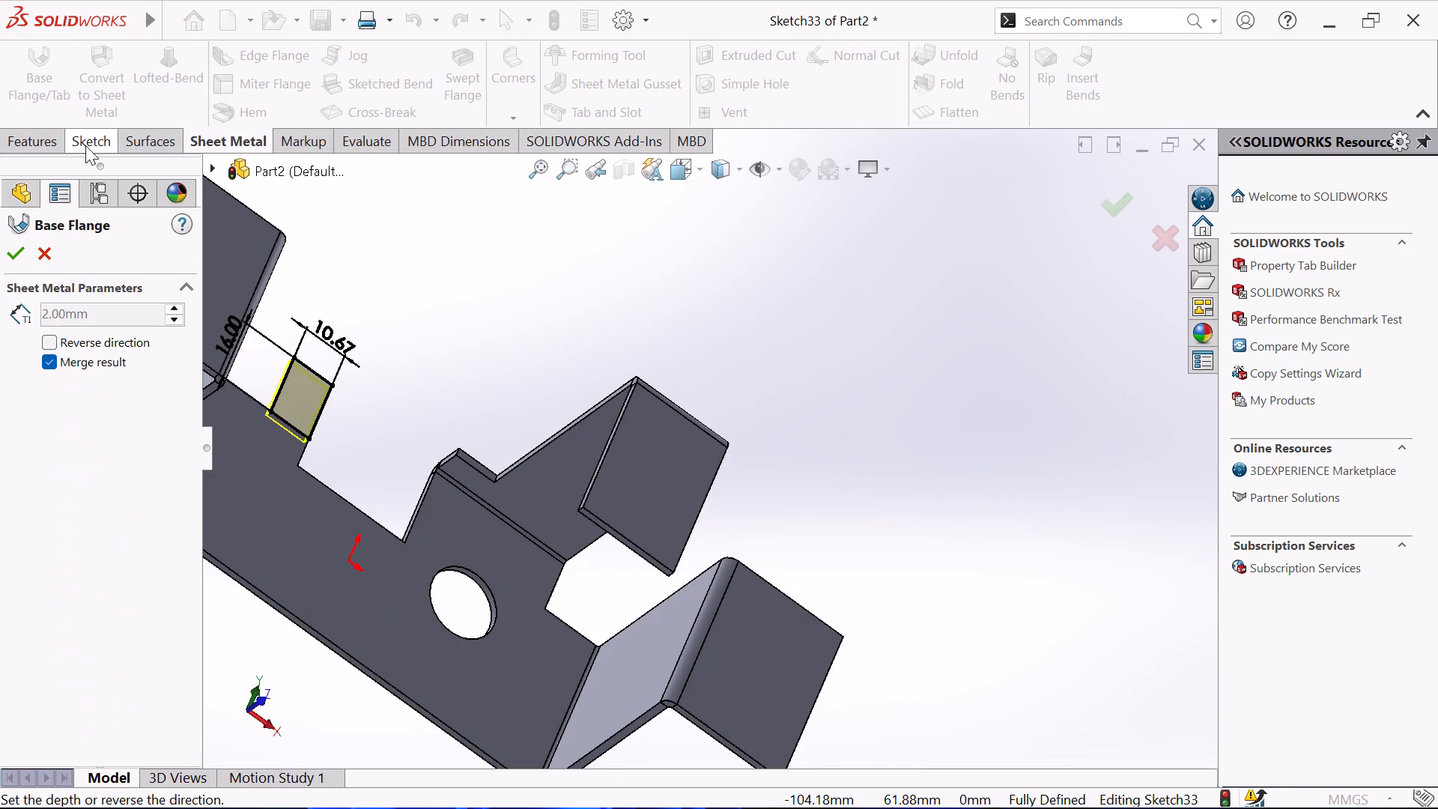
{"action": "left_click", "coordinate": [20, 261]}
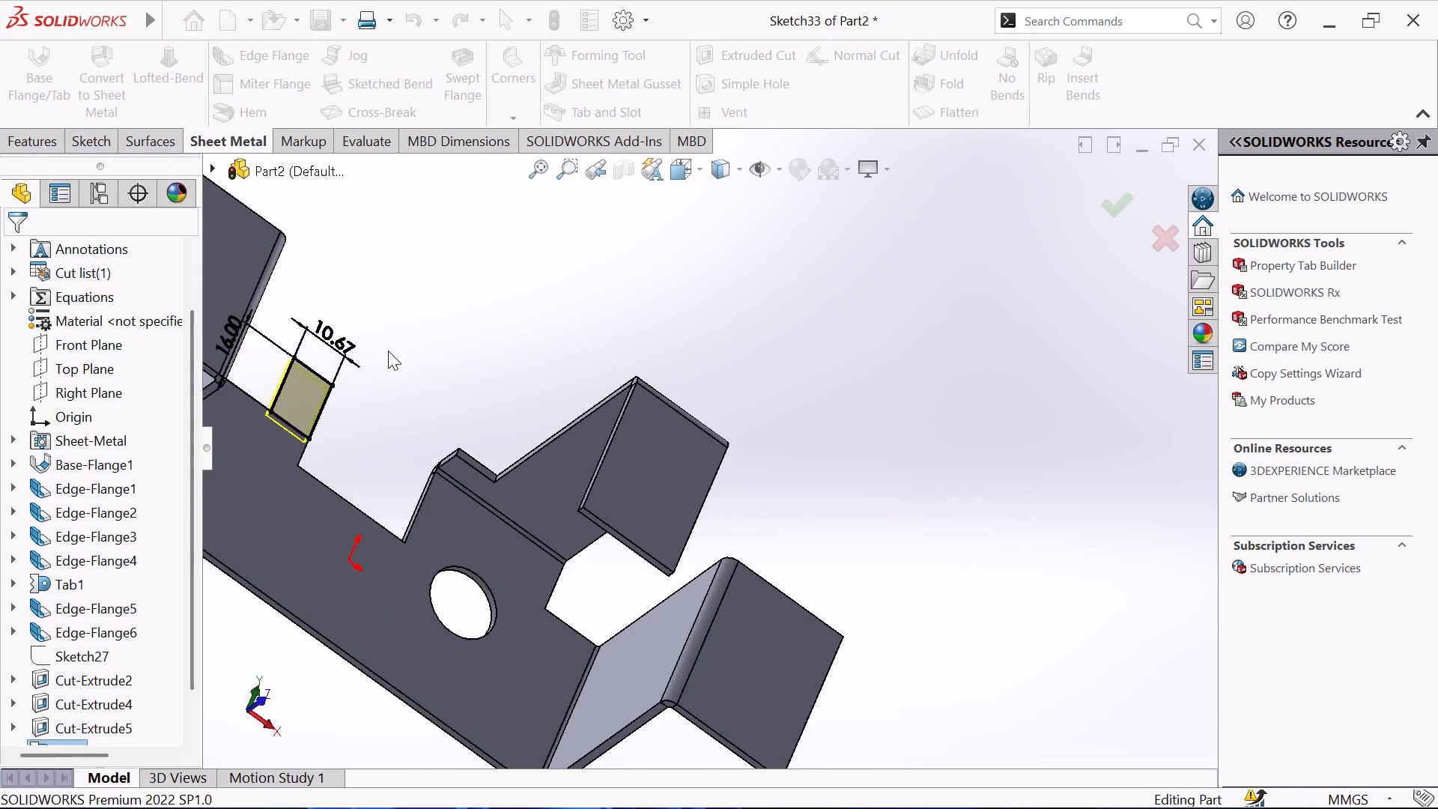
Add a 90-degree edge flange 25.33 mm long on the end edge of the new small tab.
{"action": "left_click", "coordinate": [388, 351]}
{"action": "middle_click_drag", "start_coordinate": [399, 351], "coordinate": [354, 345]}
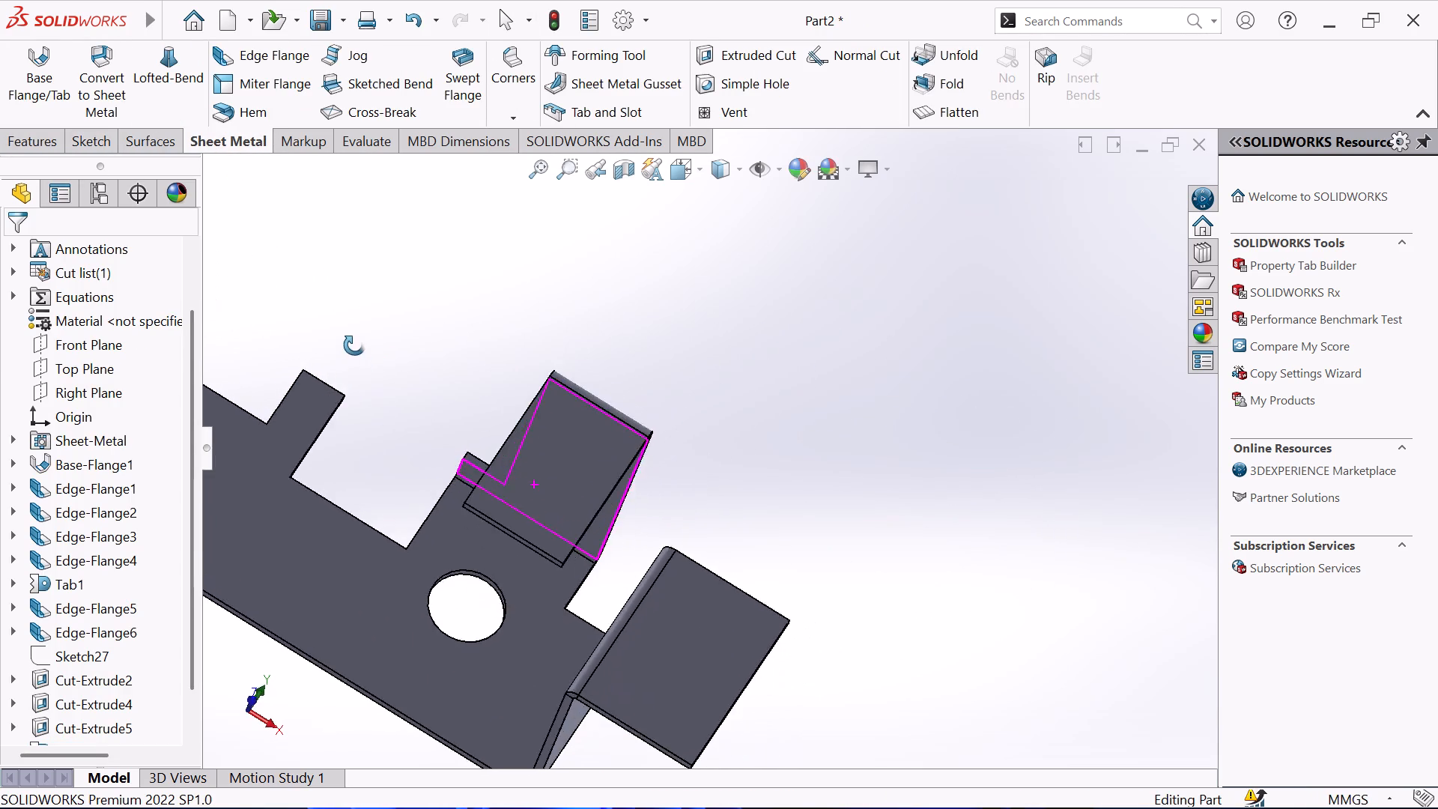
{"action": "middle_click_drag", "start_coordinate": [354, 345], "coordinate": [277, 382]}
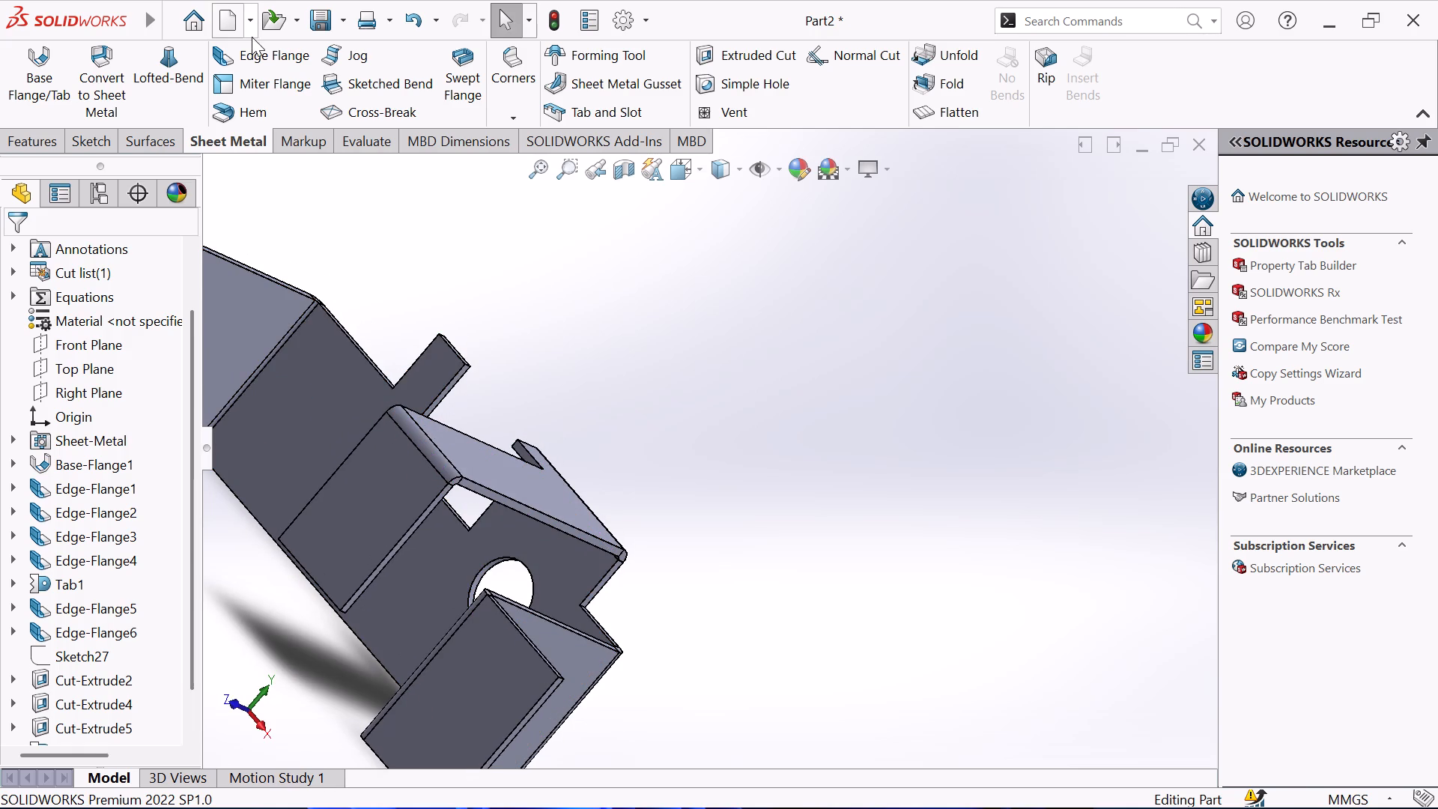
{"action": "left_click", "coordinate": [251, 60]}
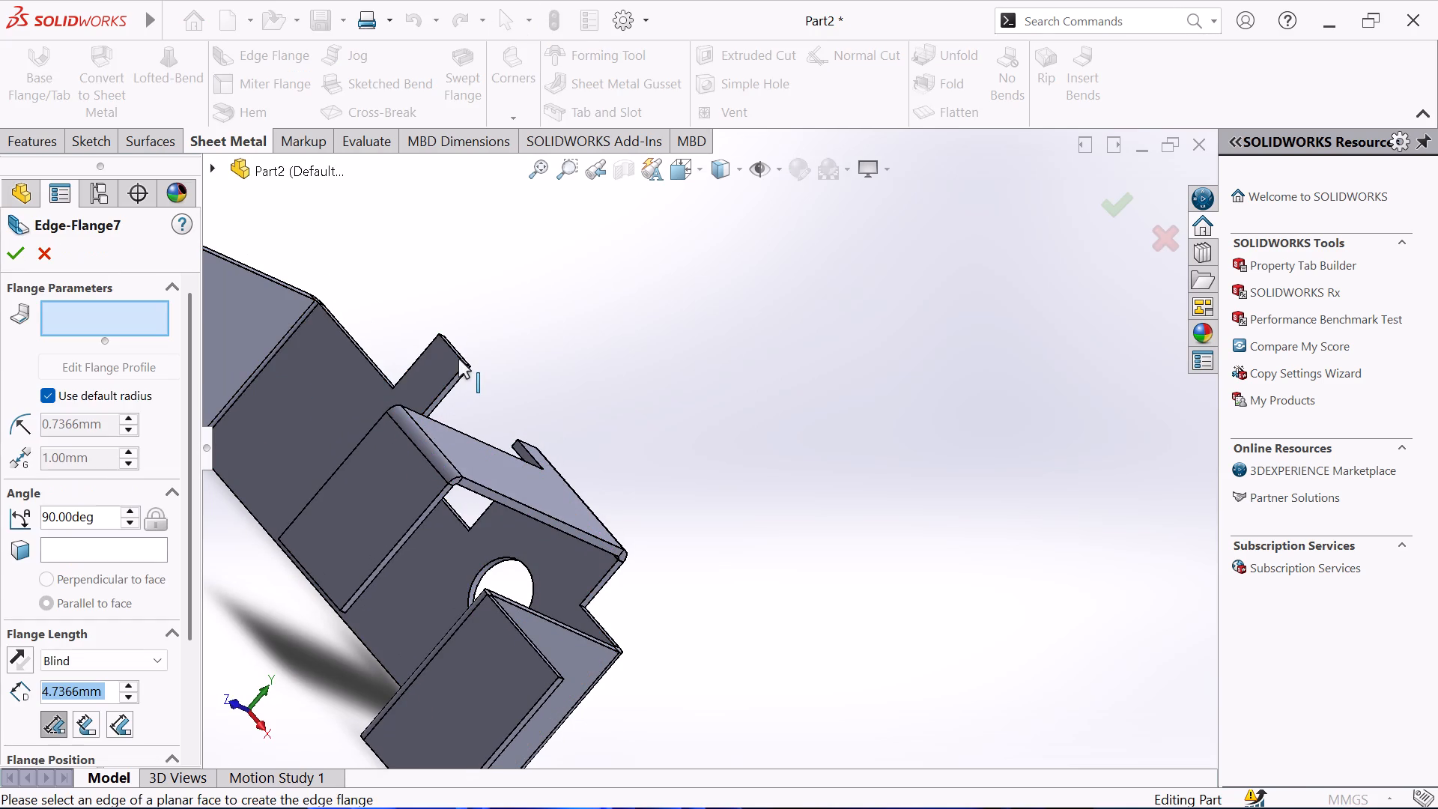
{"action": "left_click", "coordinate": [458, 359]}
{"action": "left_click", "coordinate": [318, 364]}
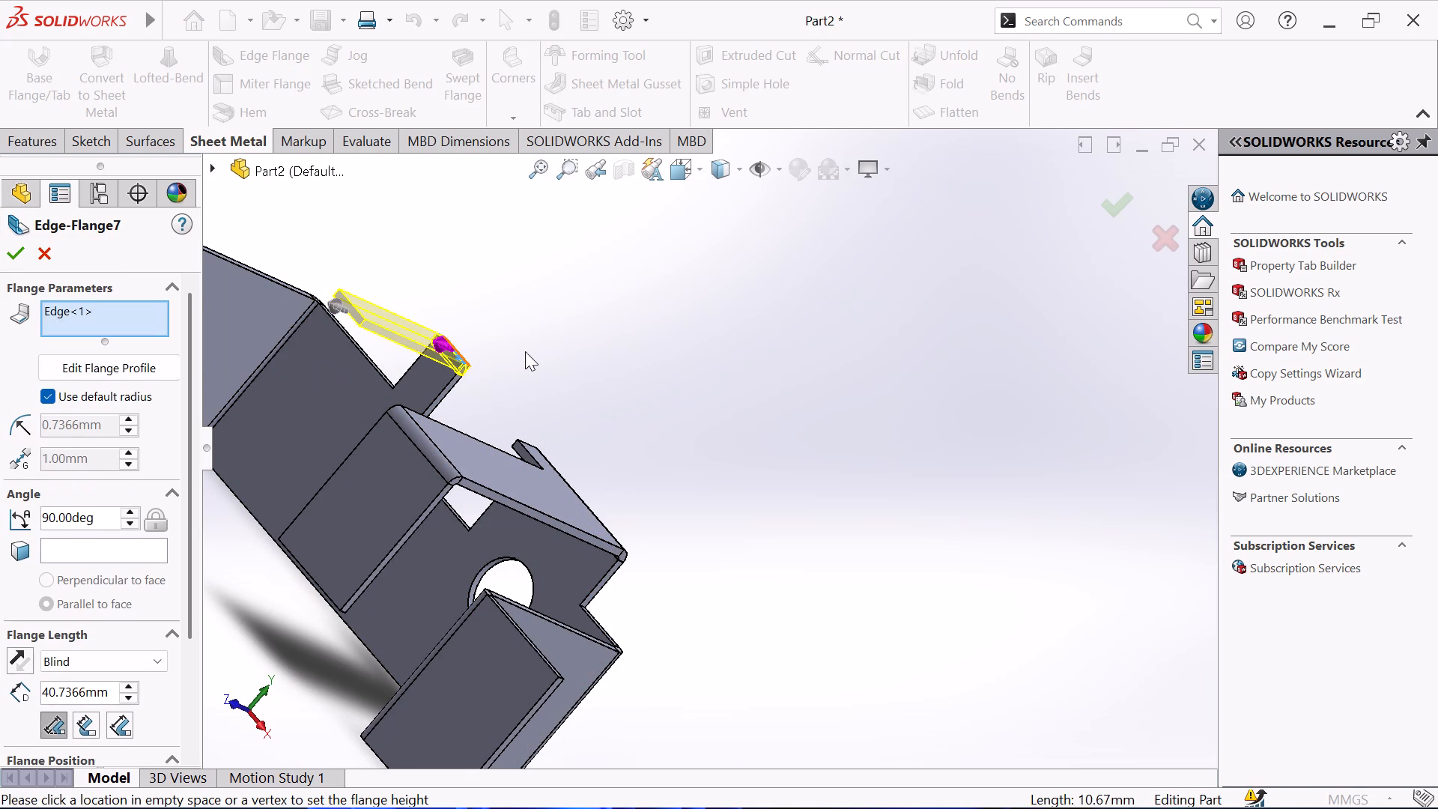
{"action": "middle_click_drag", "start_coordinate": [529, 350], "coordinate": [552, 331]}
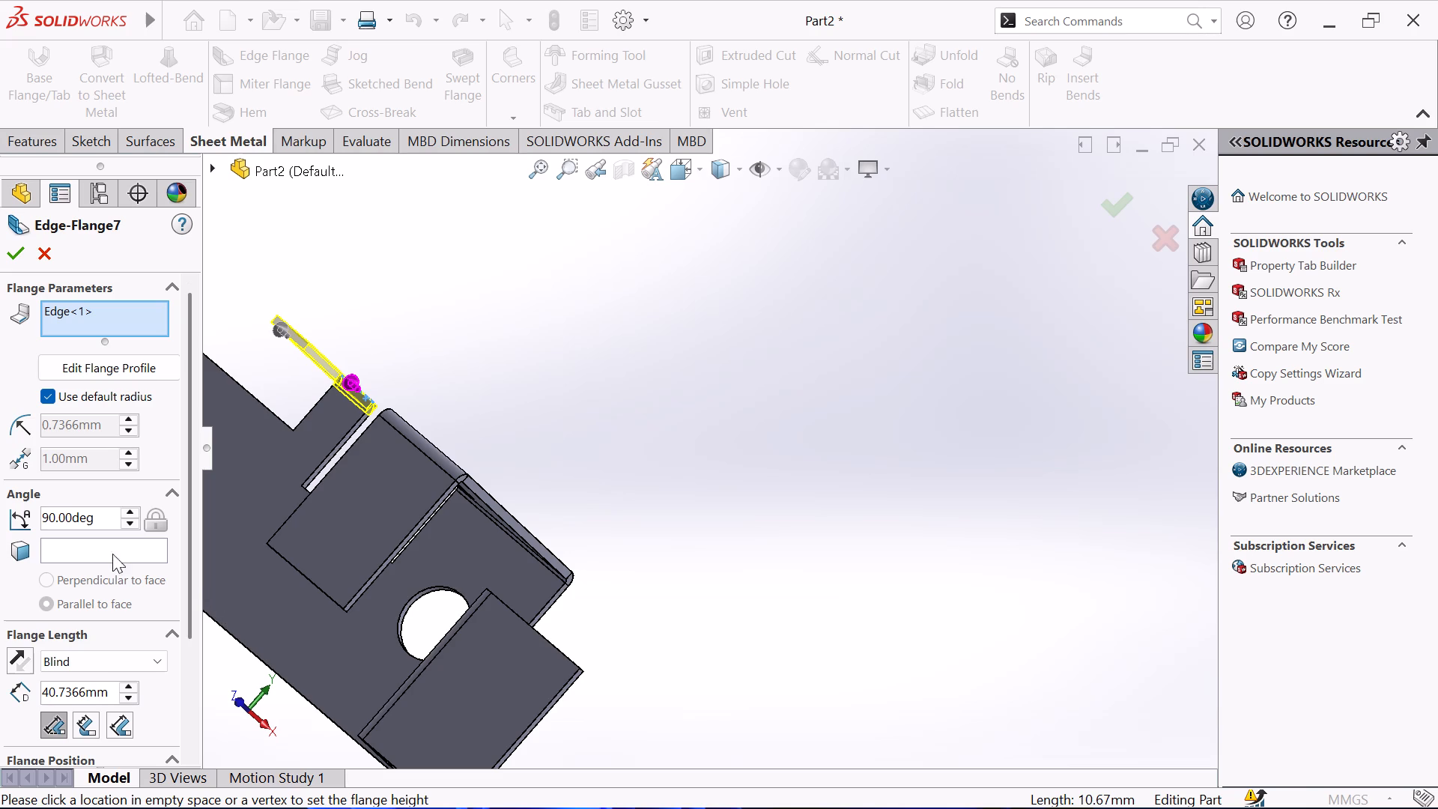
{"action": "double_click", "coordinate": [103, 688]}
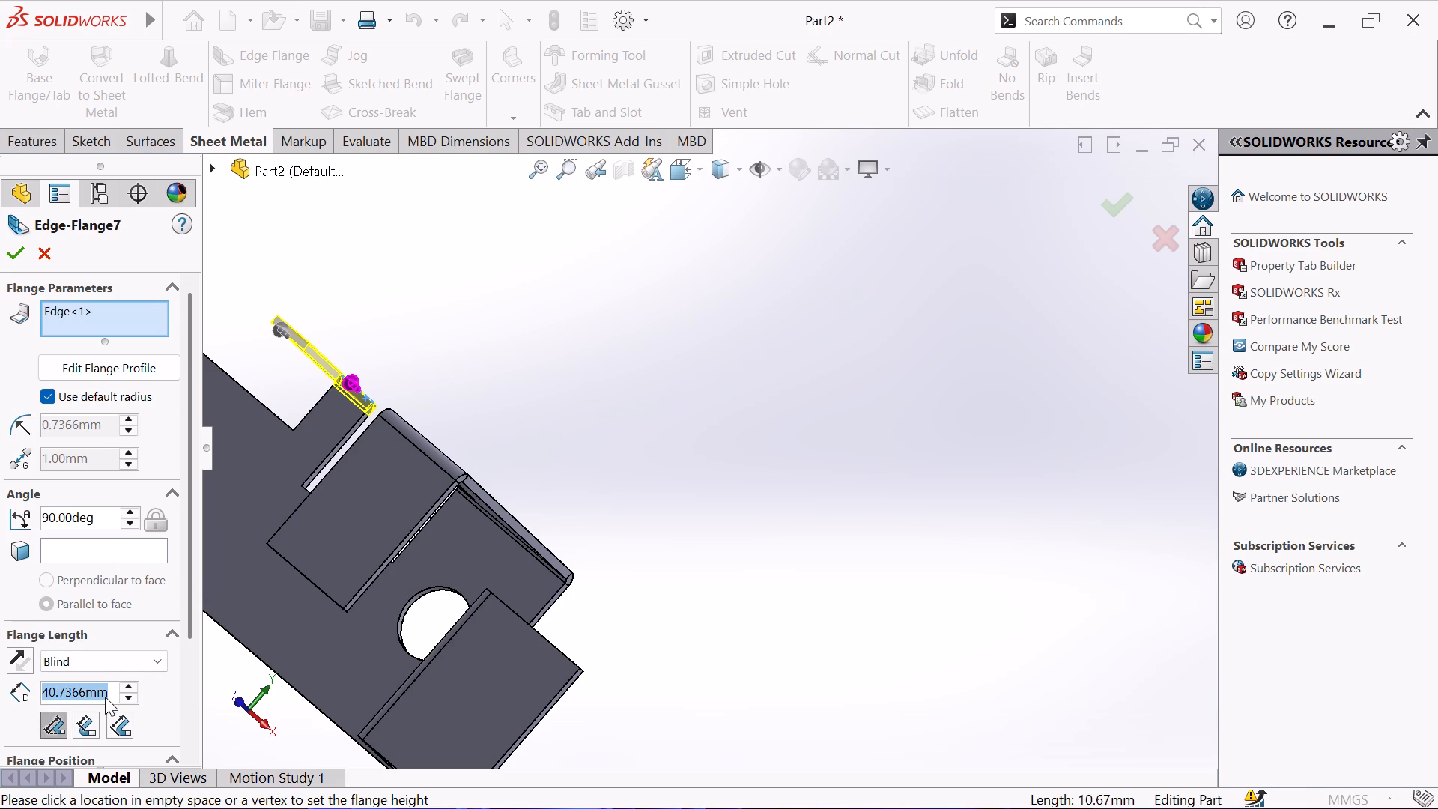
{"action": "type", "text": "25"}
{"action": "key", "text": "period"}
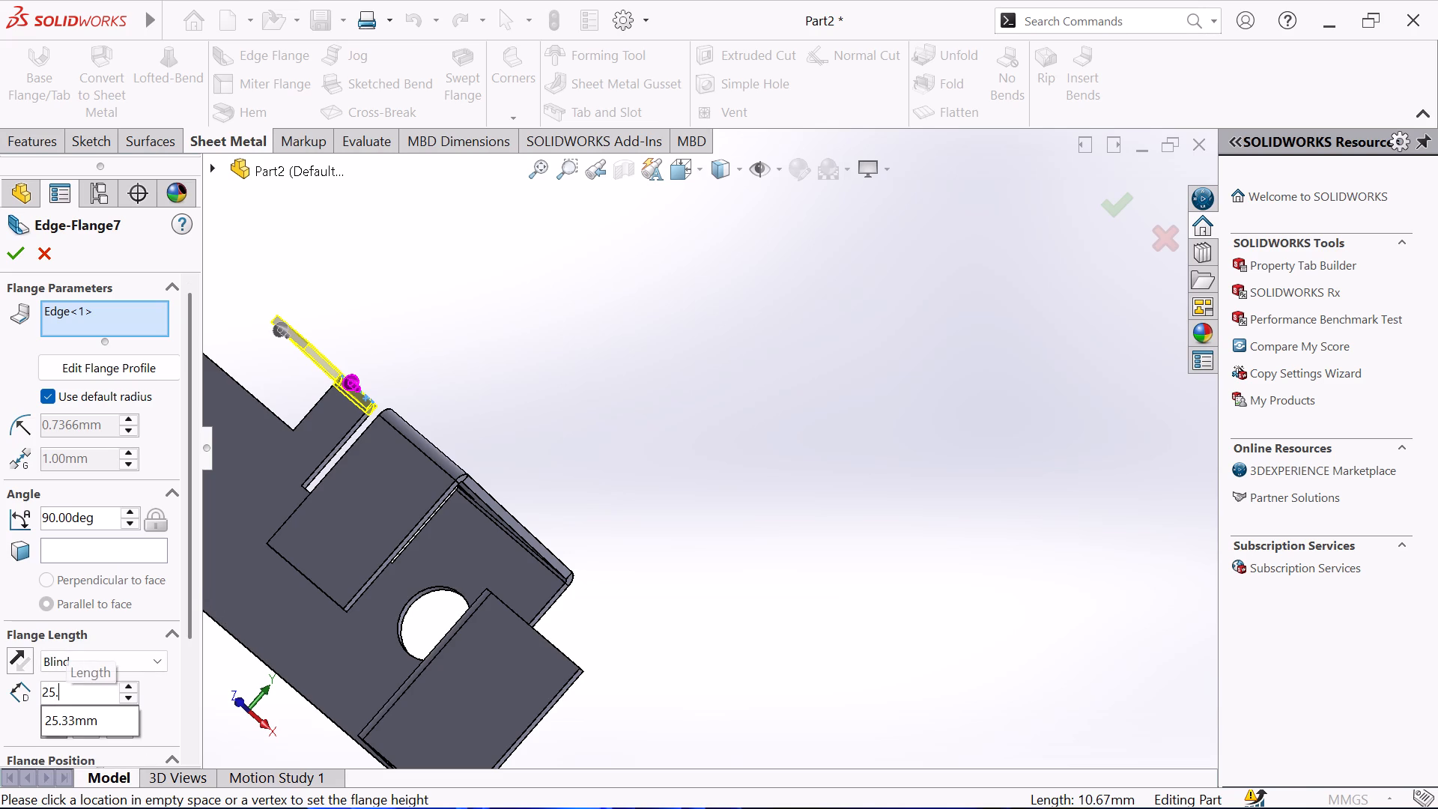
{"action": "type", "text": "33"}
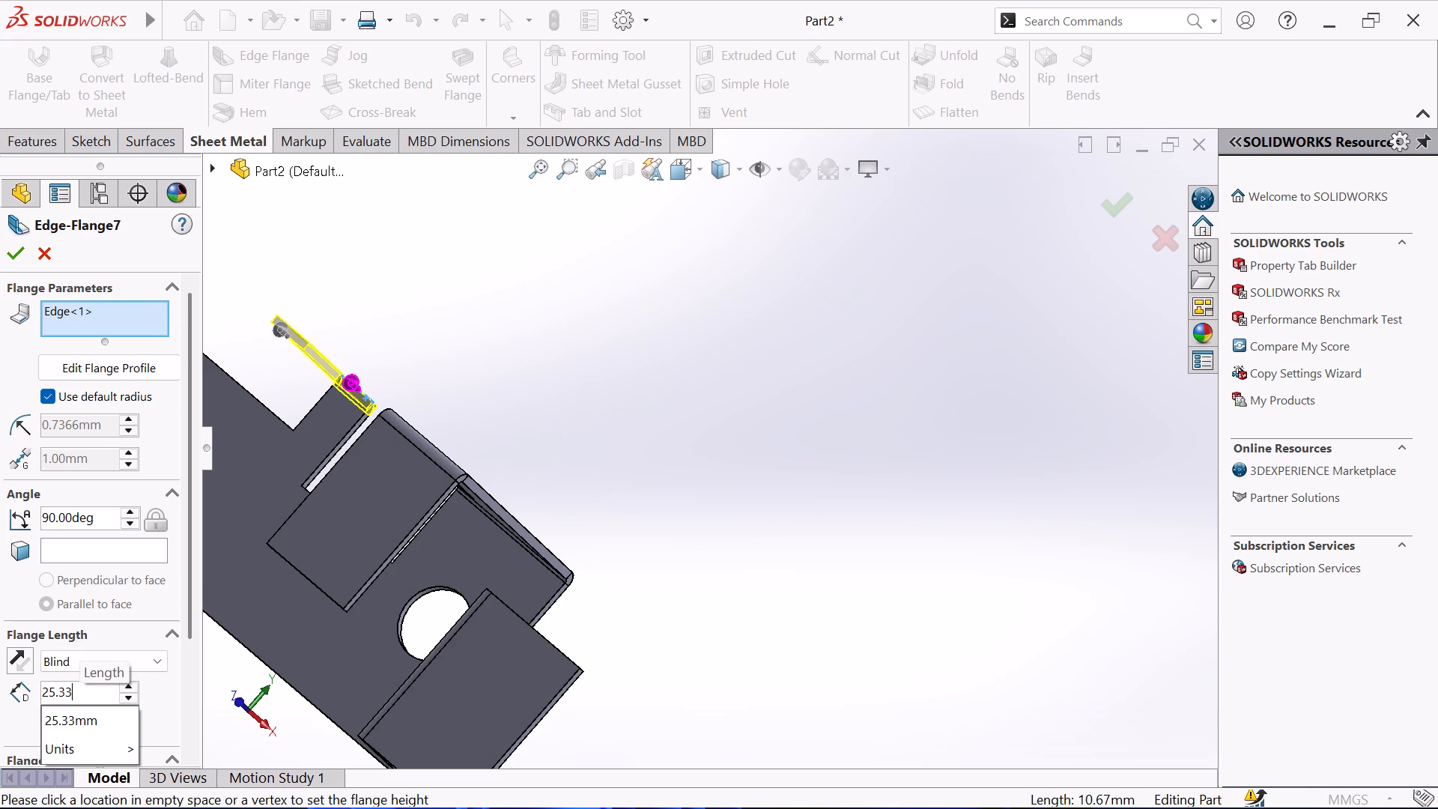
{"action": "key", "text": "Return"}
{"action": "key", "text": "Return"}
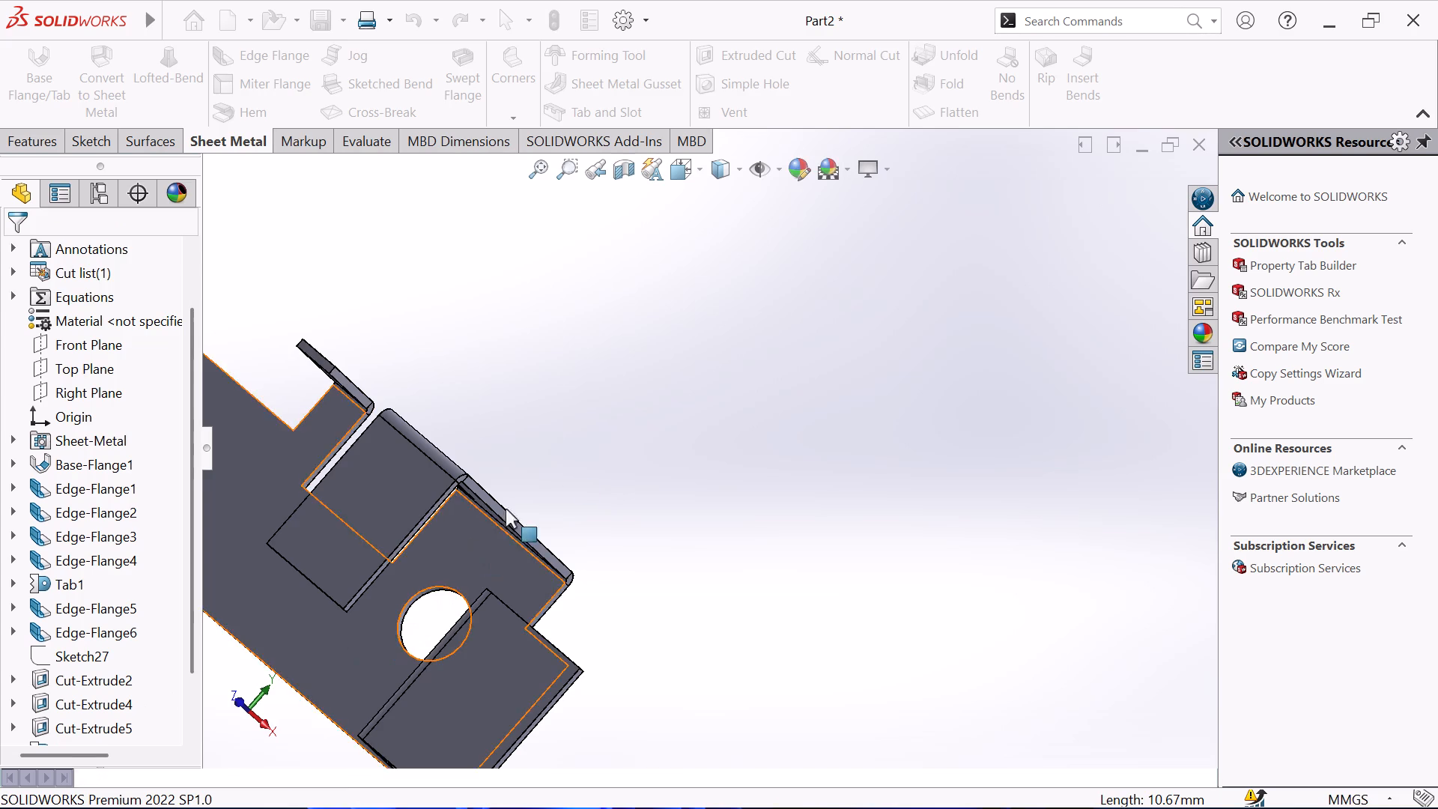
Examine the bracket's new small flange and the narrowed side tab from several angles.
{"action": "left_click", "coordinate": [637, 395]}
{"action": "middle_click_drag", "start_coordinate": [649, 388], "coordinate": [721, 303]}
{"action": "scroll", "coordinate": [722, 310], "scroll_direction": "up", "scroll_amount": 3}
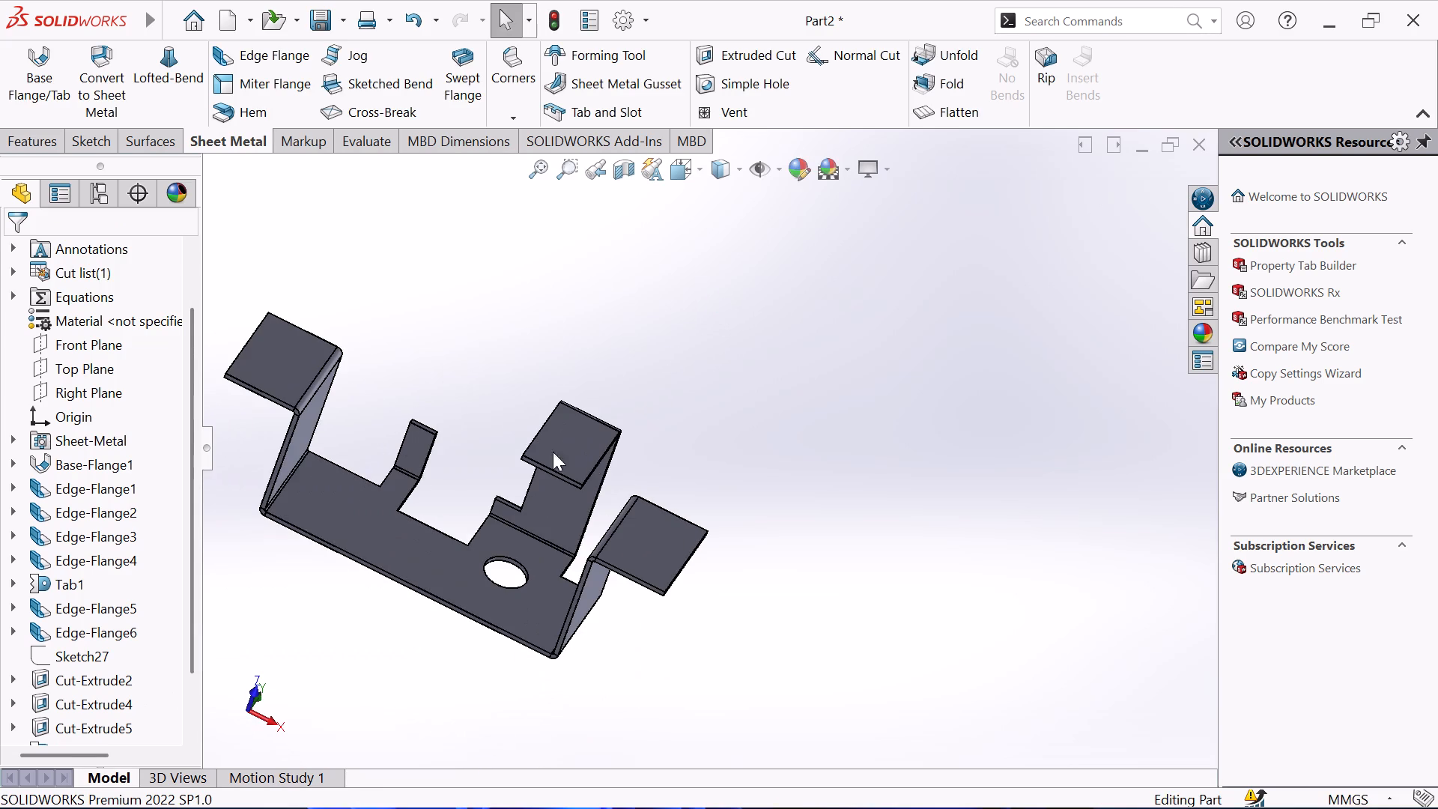
{"action": "middle_click_drag", "start_coordinate": [421, 395], "coordinate": [397, 485]}
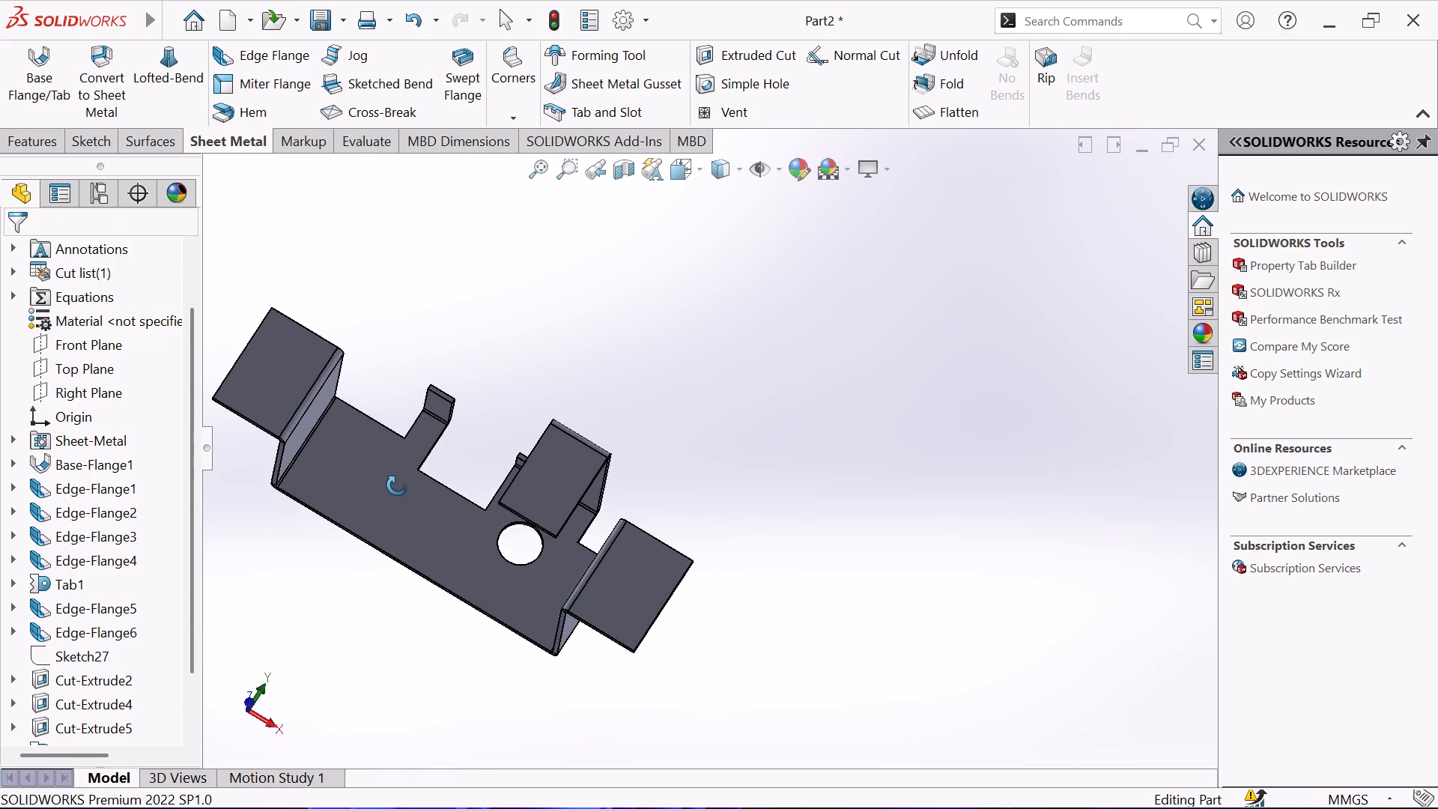
{"action": "middle_click_drag", "start_coordinate": [397, 485], "coordinate": [398, 493]}
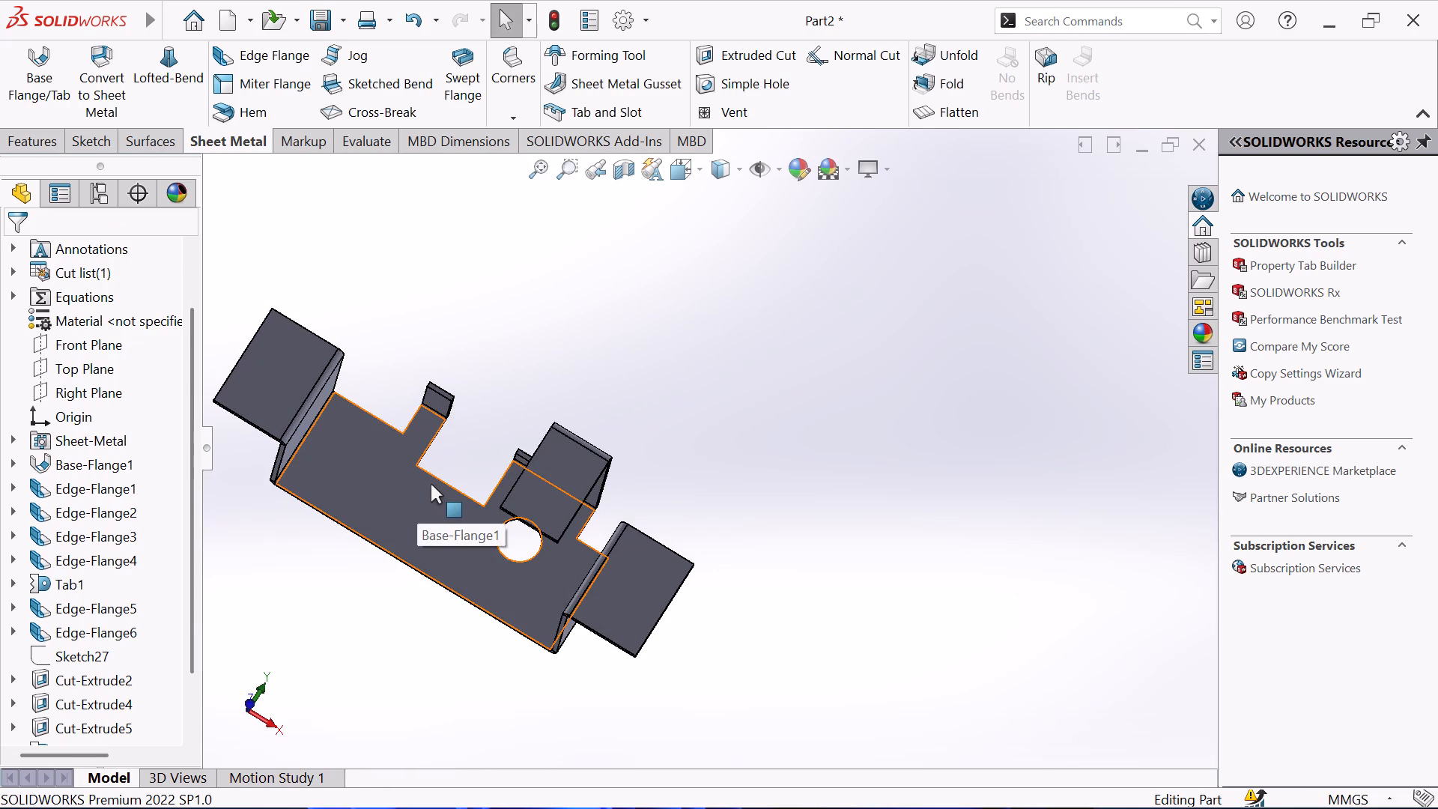
{"action": "middle_click_drag", "start_coordinate": [557, 399], "coordinate": [618, 323]}
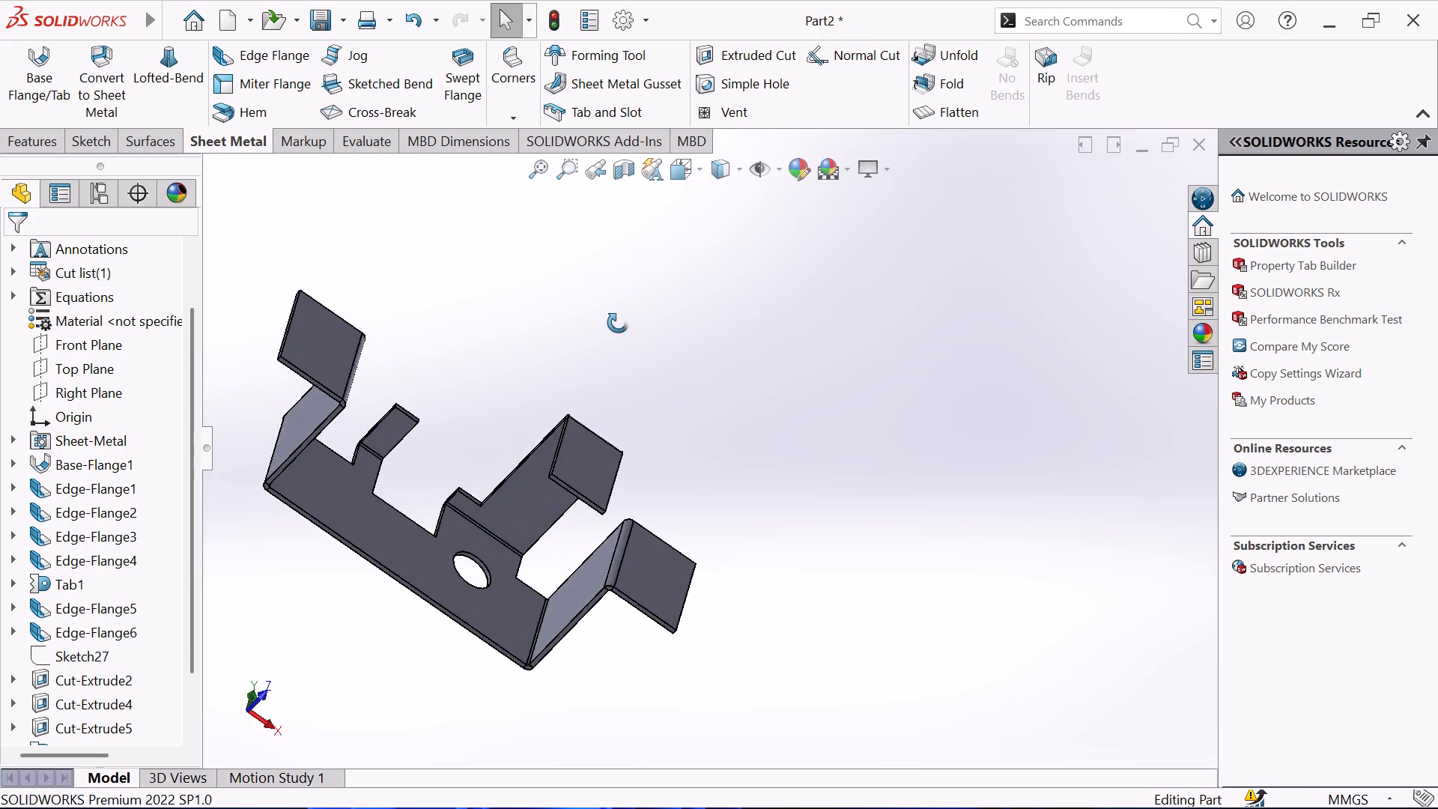
{"action": "middle_click_drag", "start_coordinate": [618, 323], "coordinate": [619, 322]}
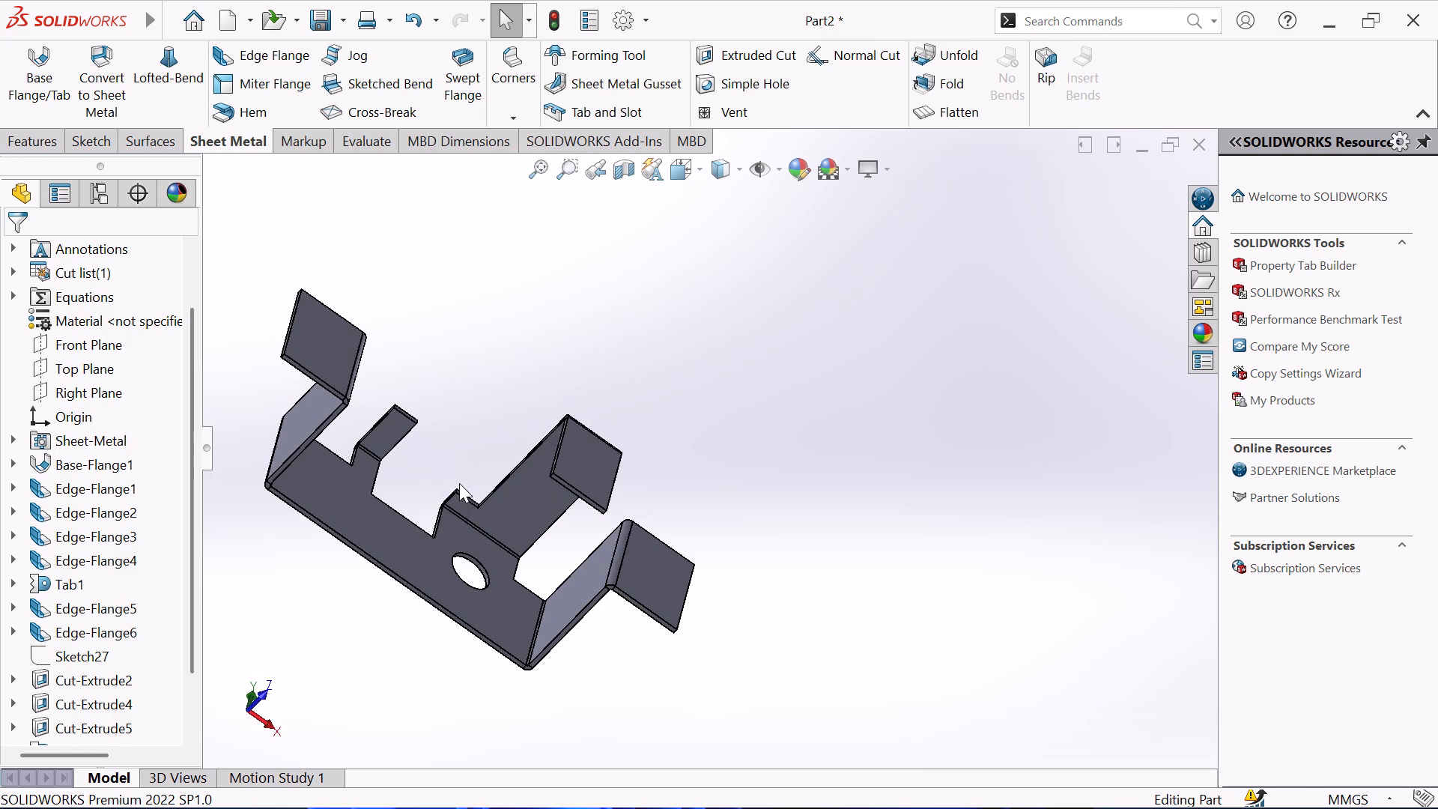
{"action": "scroll", "coordinate": [459, 484], "scroll_direction": "down", "scroll_amount": 2}
{"action": "middle_click_drag", "start_coordinate": [510, 446], "coordinate": [510, 411]}
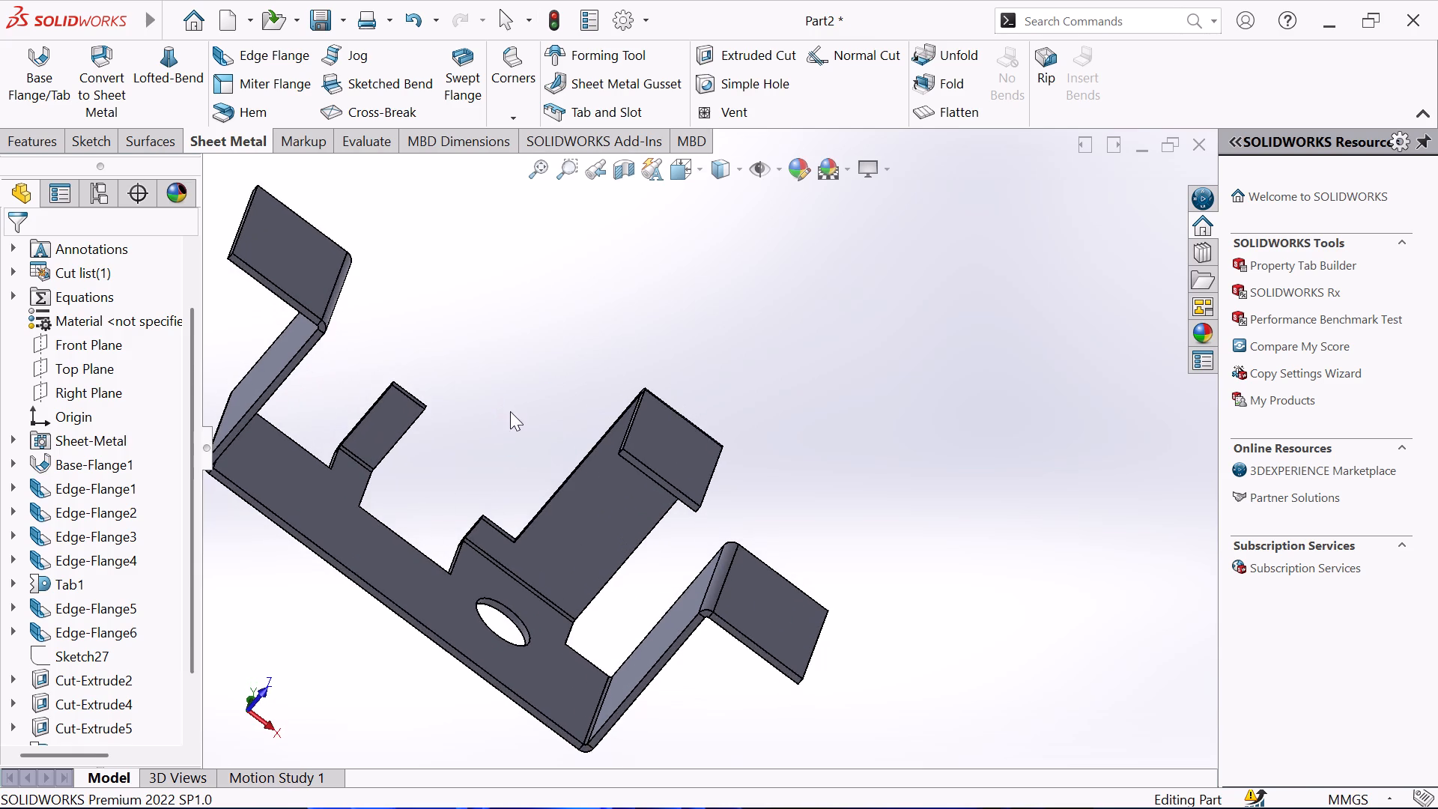
{"action": "scroll", "coordinate": [484, 513], "scroll_direction": "down", "scroll_amount": 2}
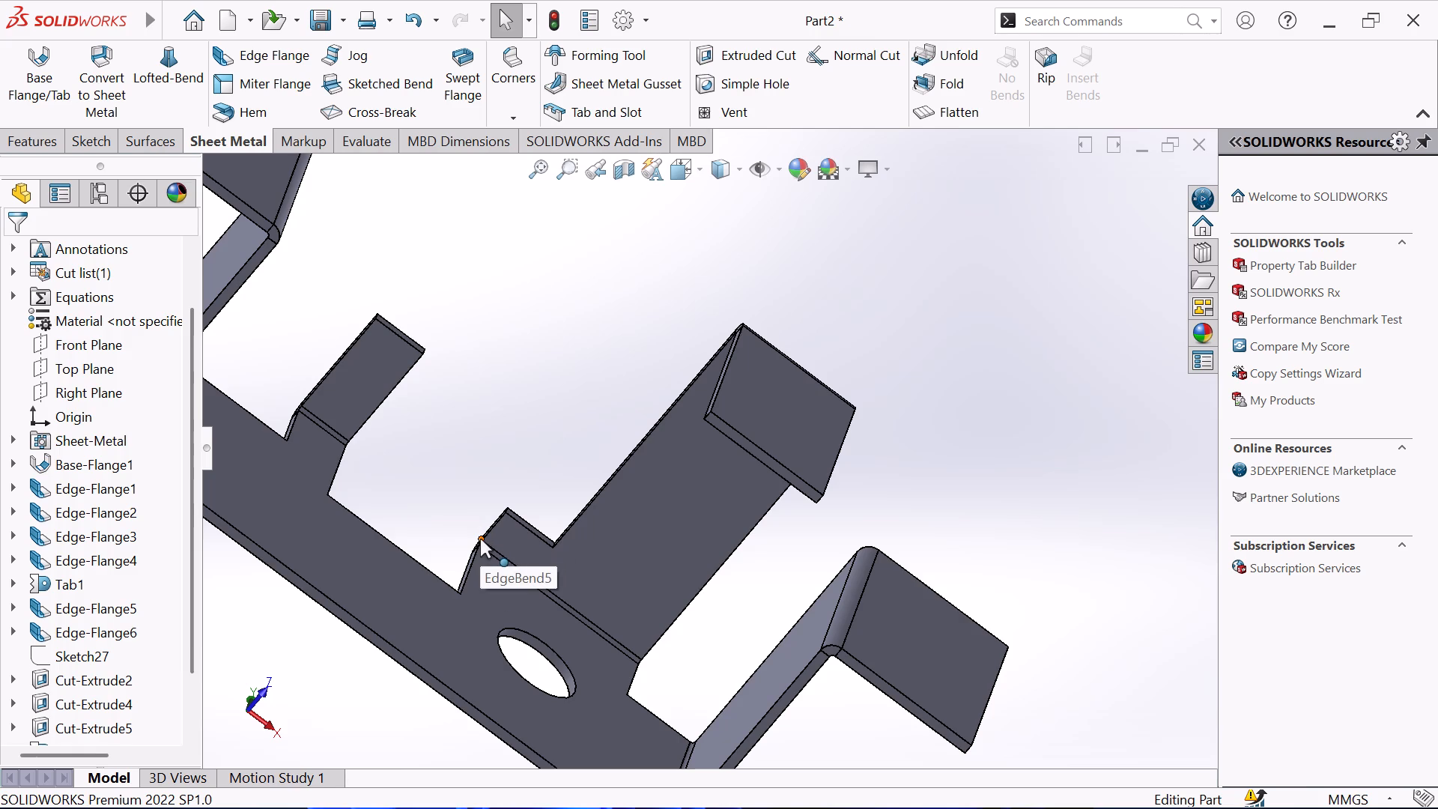
On the narrowed tab's flange face, sketch a corner rectangle about 10.67 by 1.75 mm from the stepped portion's bottom outer corner.
{"action": "middle_click_drag", "start_coordinate": [523, 440], "coordinate": [507, 405]}
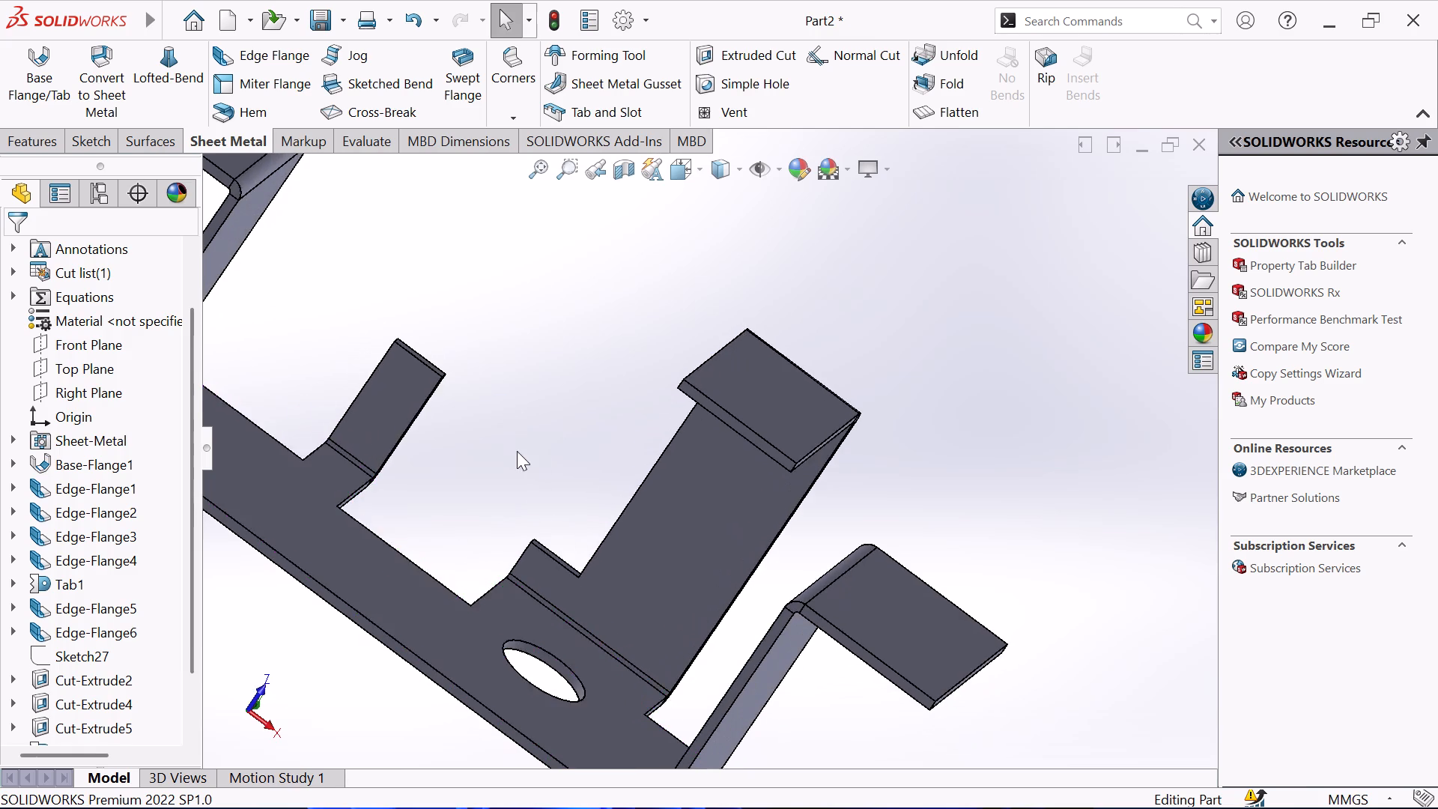
{"action": "scroll", "coordinate": [559, 628], "scroll_direction": "down", "scroll_amount": 2}
{"action": "left_click", "coordinate": [624, 592]}
{"action": "left_click", "coordinate": [695, 535]}
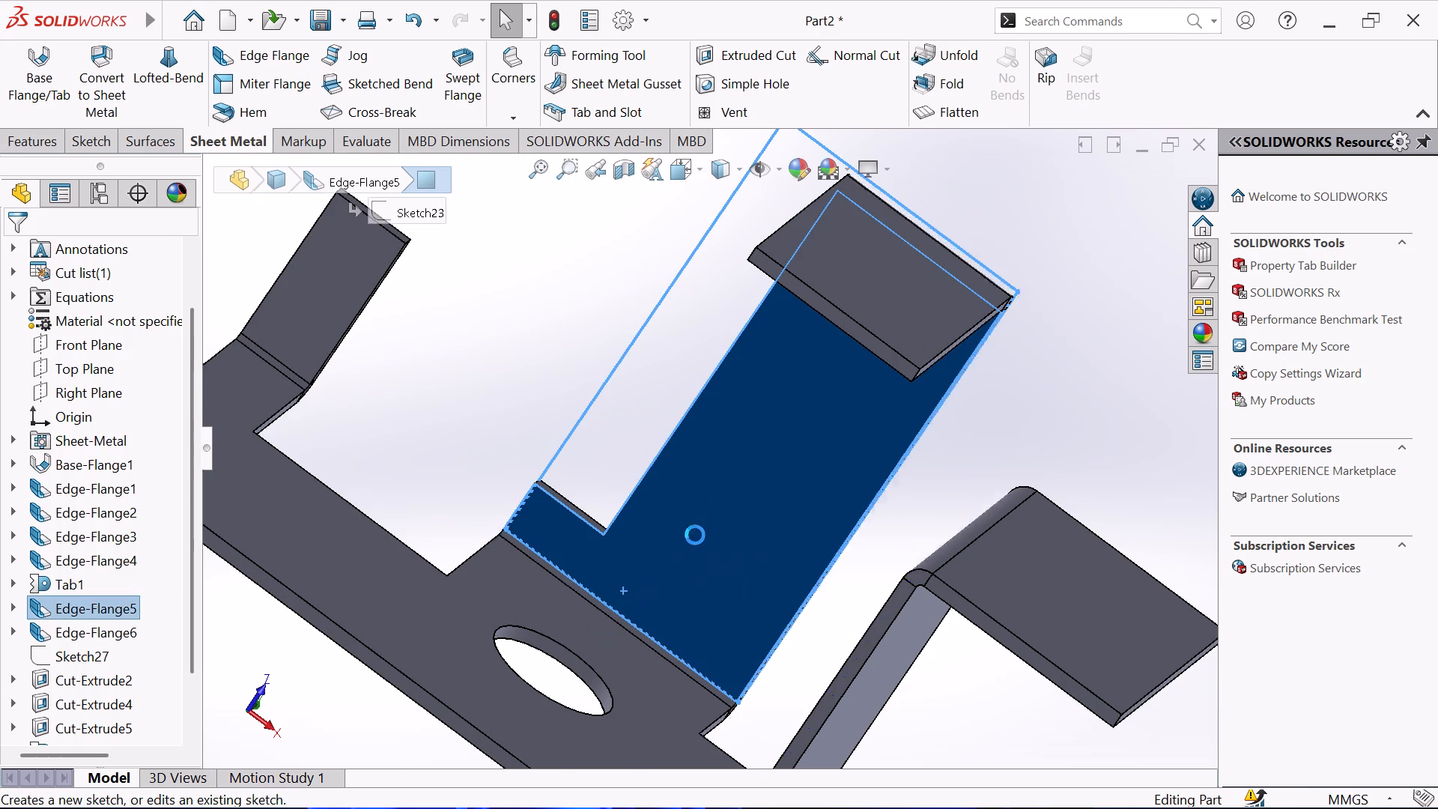
{"action": "left_click", "coordinate": [686, 488]}
{"action": "scroll", "coordinate": [883, 545], "scroll_direction": "down", "scroll_amount": 4}
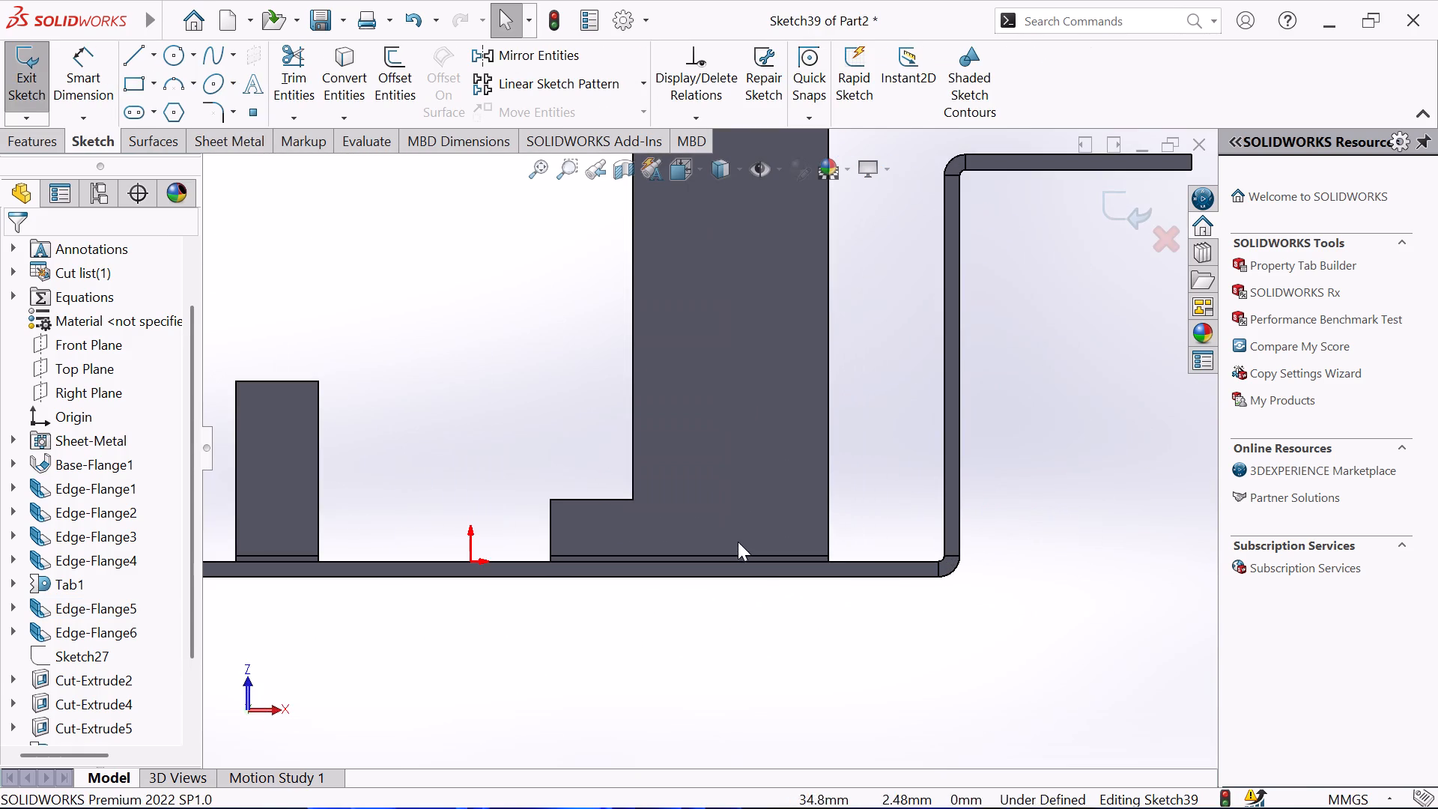
{"action": "scroll", "coordinate": [568, 513], "scroll_direction": "down", "scroll_amount": 2}
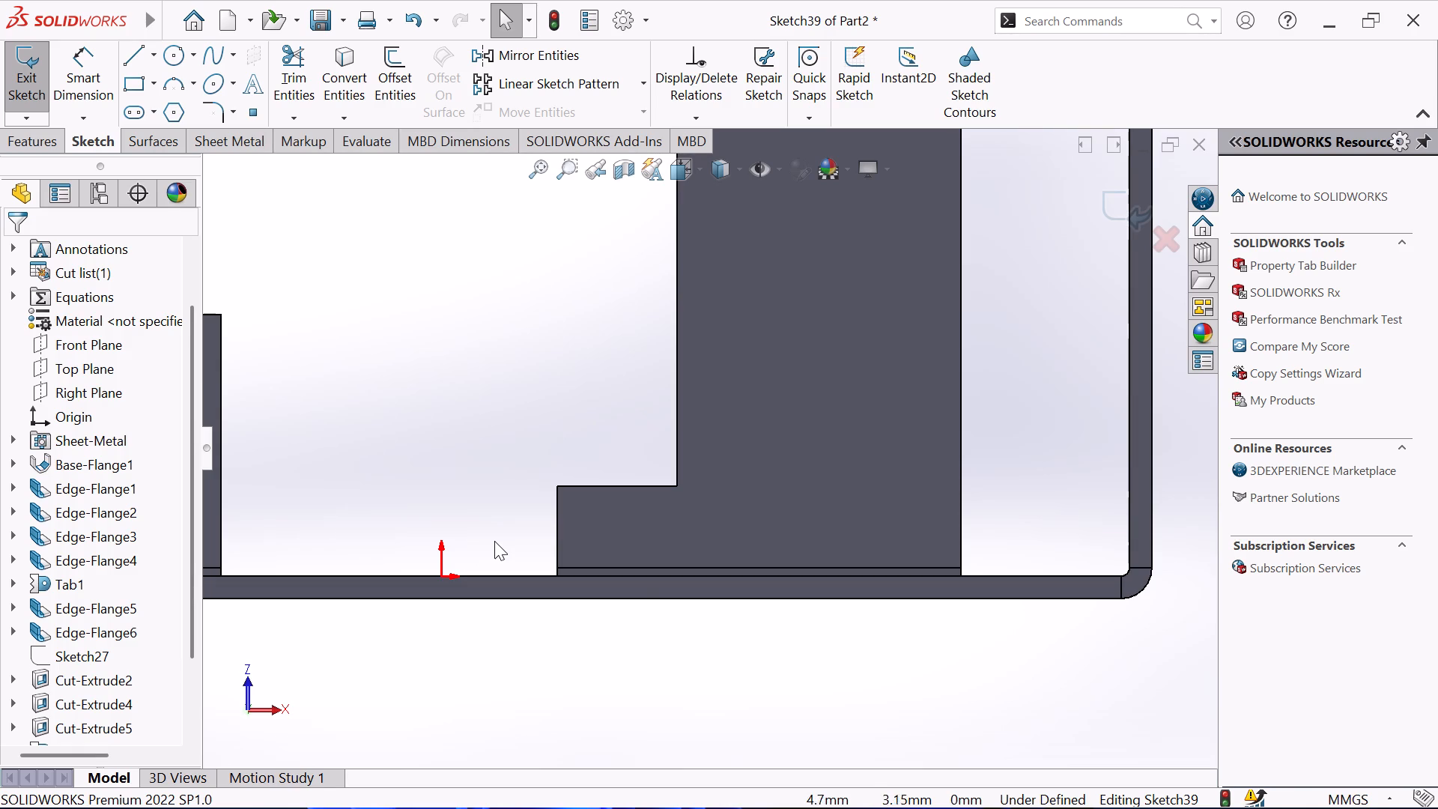
{"action": "scroll", "coordinate": [620, 559], "scroll_direction": "down", "scroll_amount": 1}
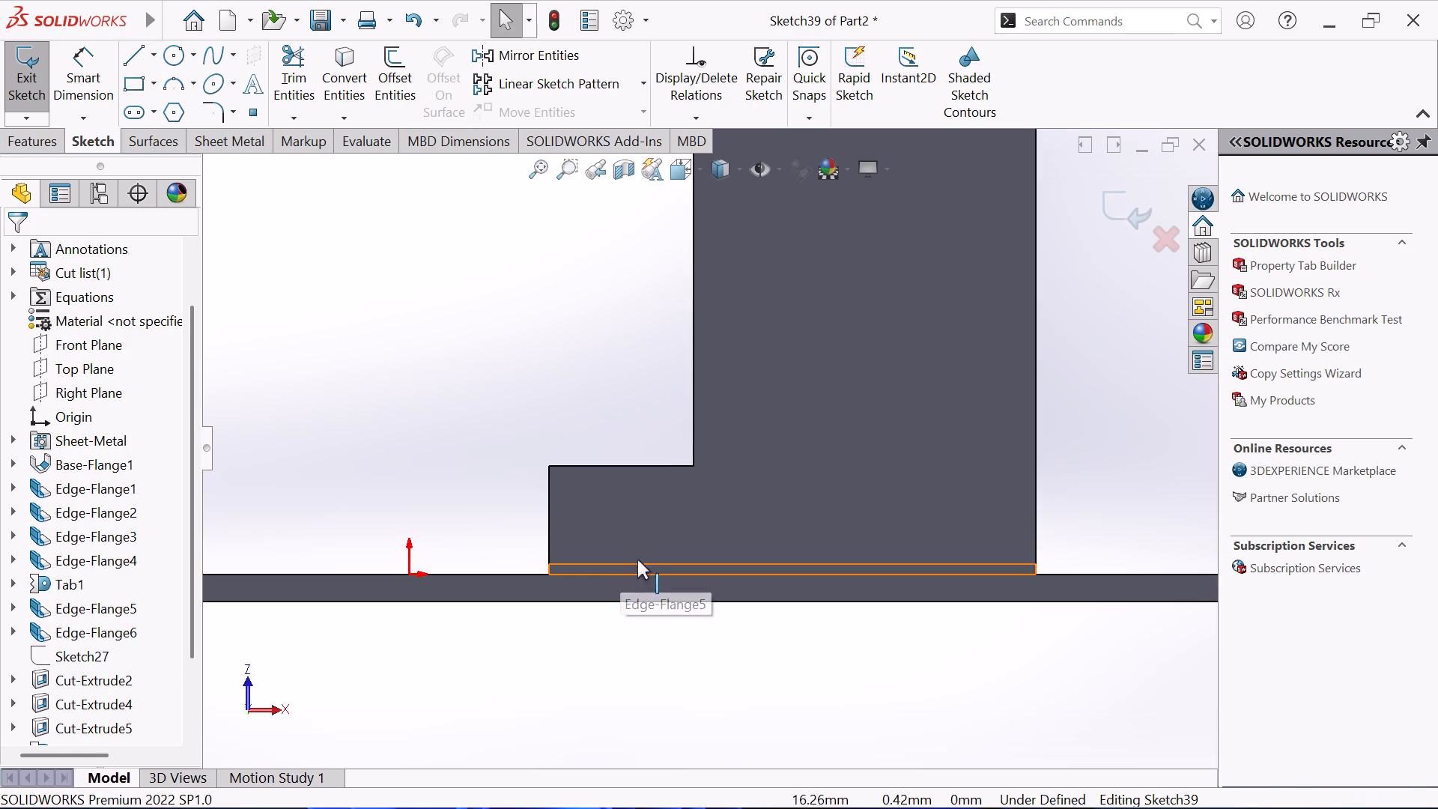
{"action": "left_click", "coordinate": [142, 79]}
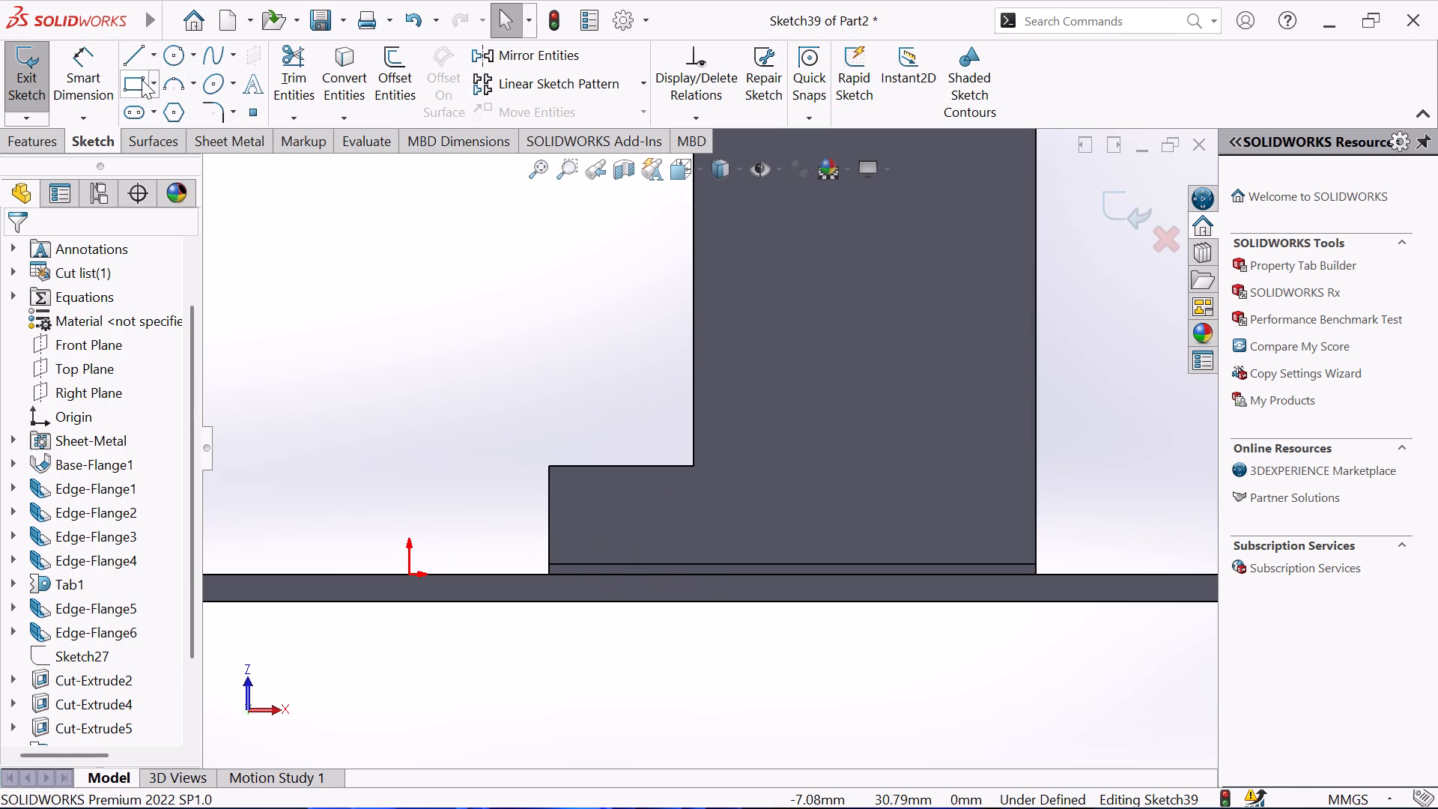
{"action": "left_click", "coordinate": [550, 575]}
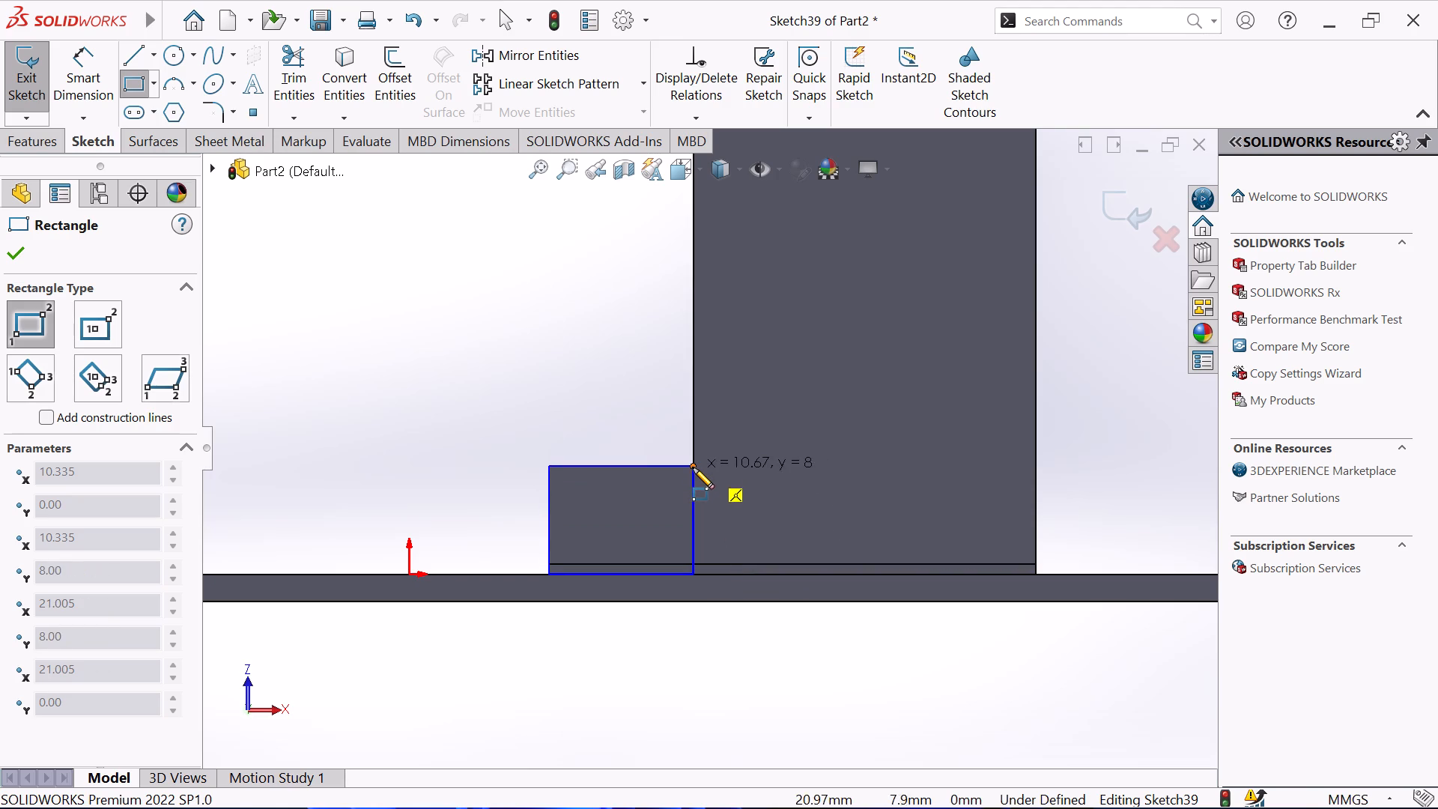
{"action": "left_click", "coordinate": [696, 551]}
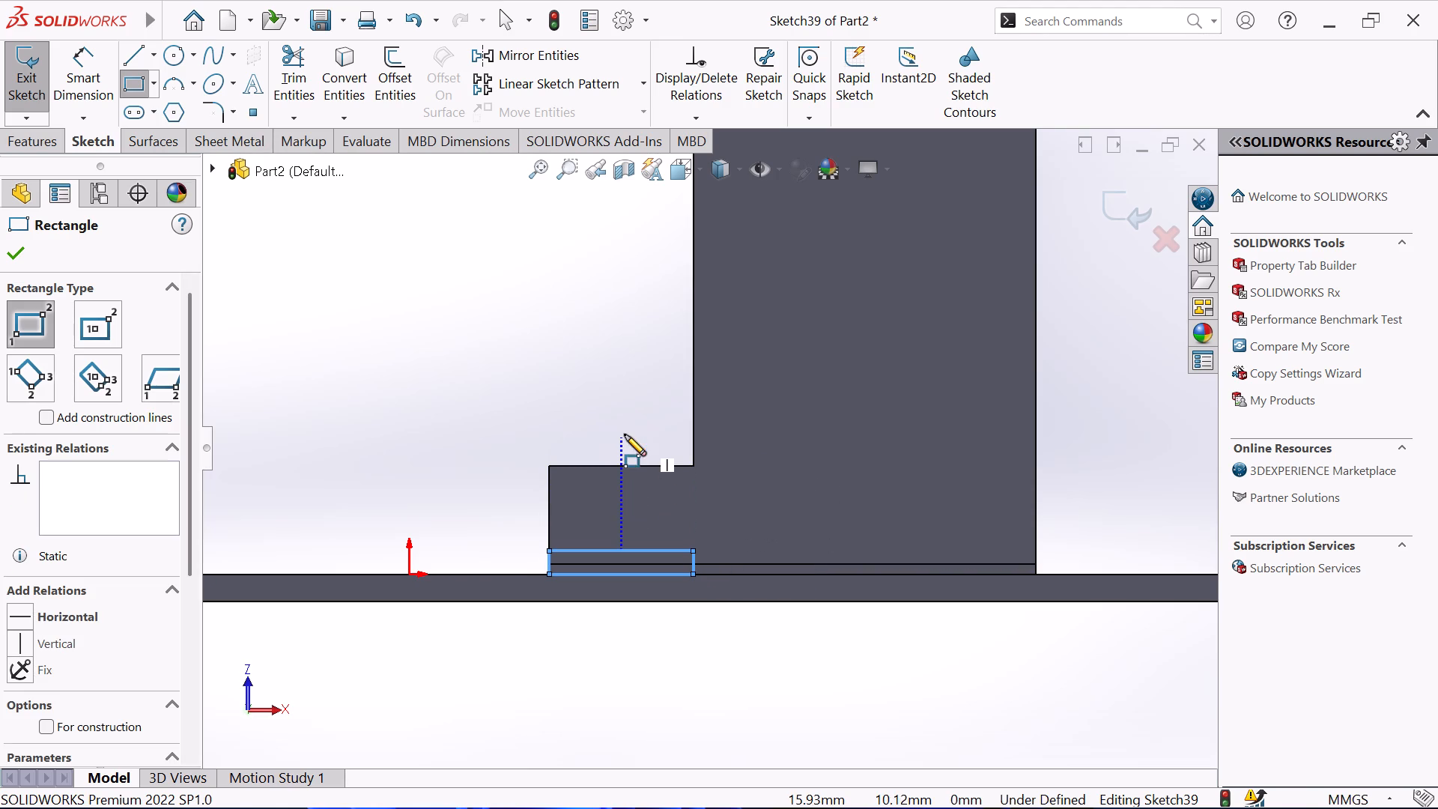
{"action": "right_click", "coordinate": [624, 433]}
{"action": "left_click", "coordinate": [654, 443]}
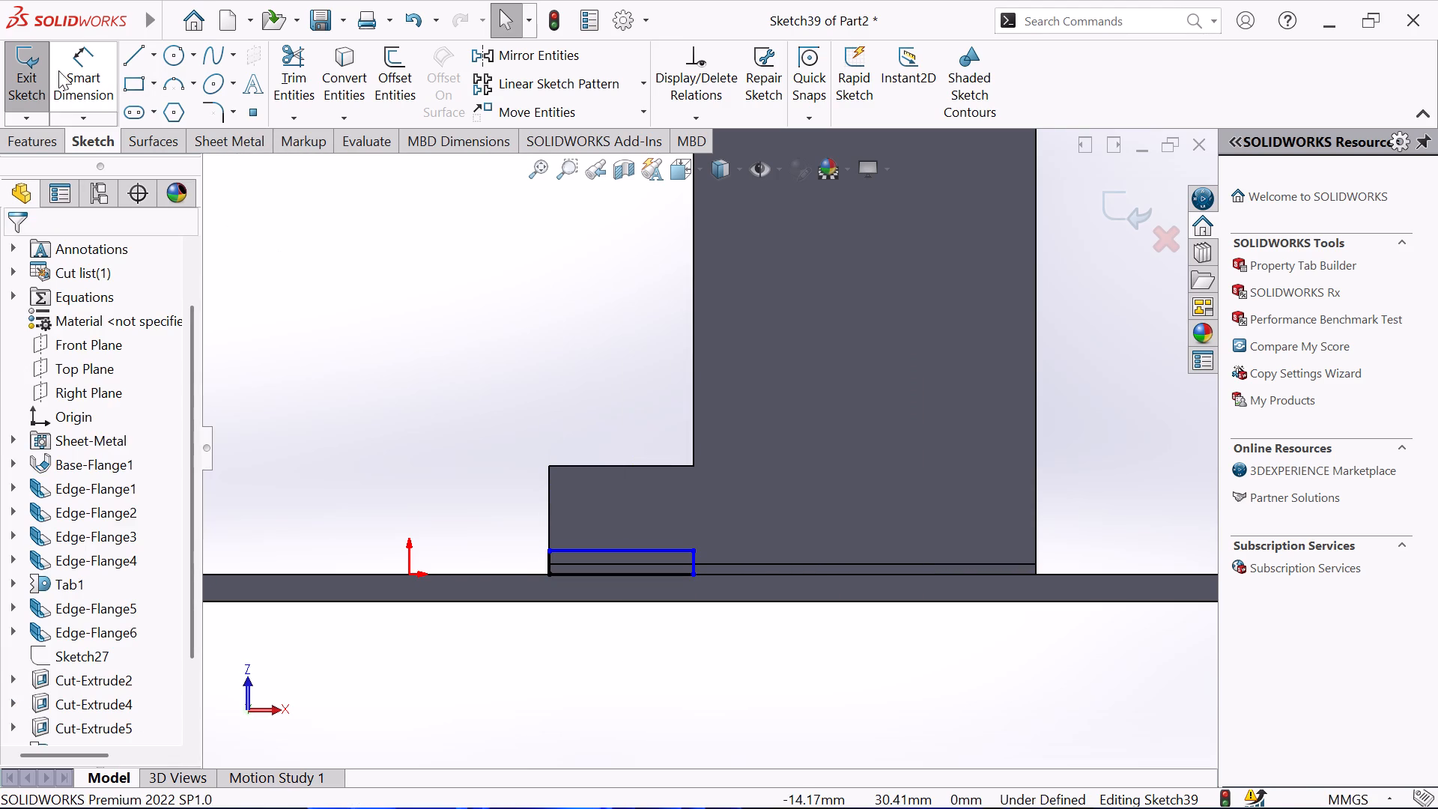
Dimension the rectangle's outer vertical side at 2 mm and its upper horizontal side at 10.67 mm, and finish dimensioning.
{"action": "left_click", "coordinate": [54, 69]}
{"action": "left_click", "coordinate": [547, 562]}
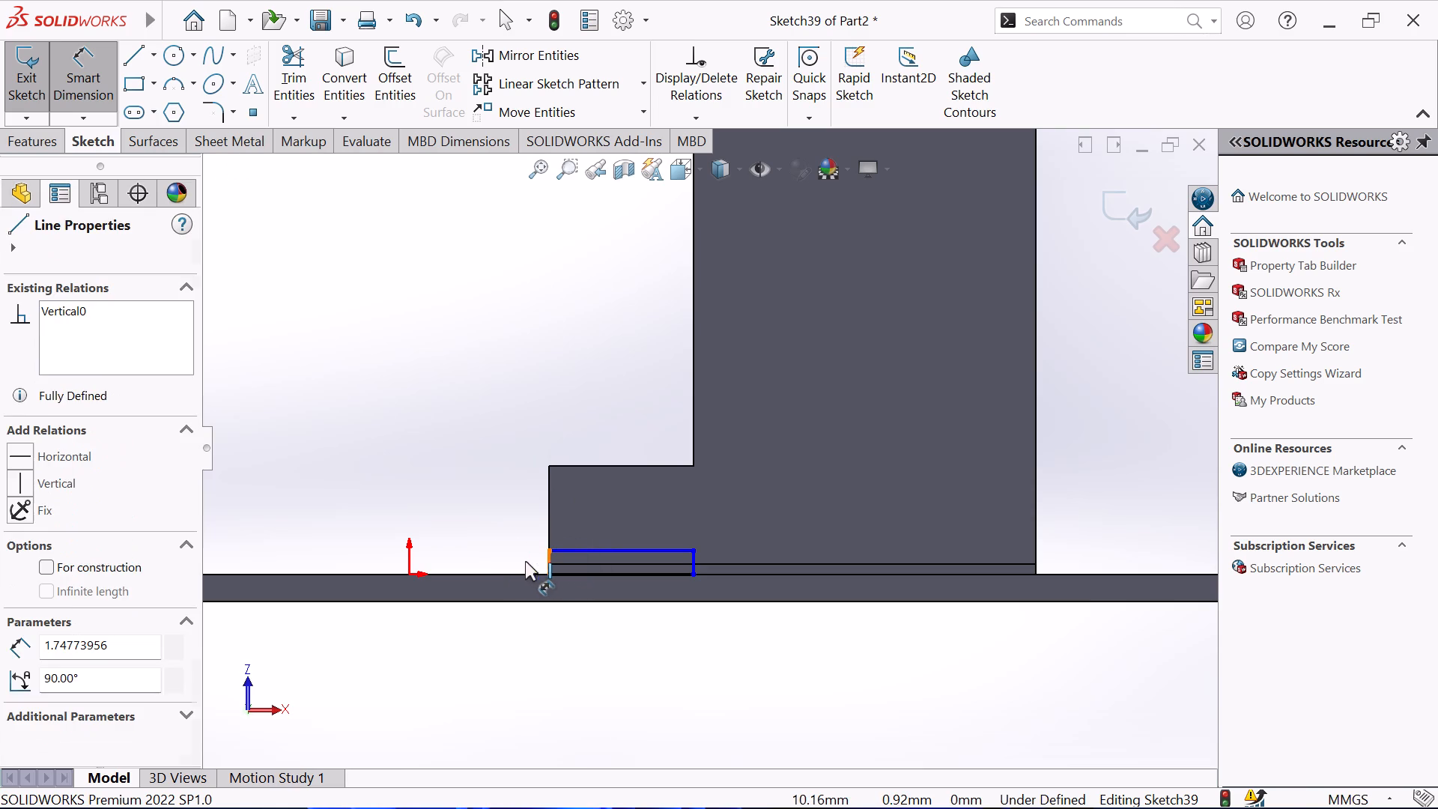
{"action": "left_click", "coordinate": [511, 556]}
{"action": "key", "text": "2"}
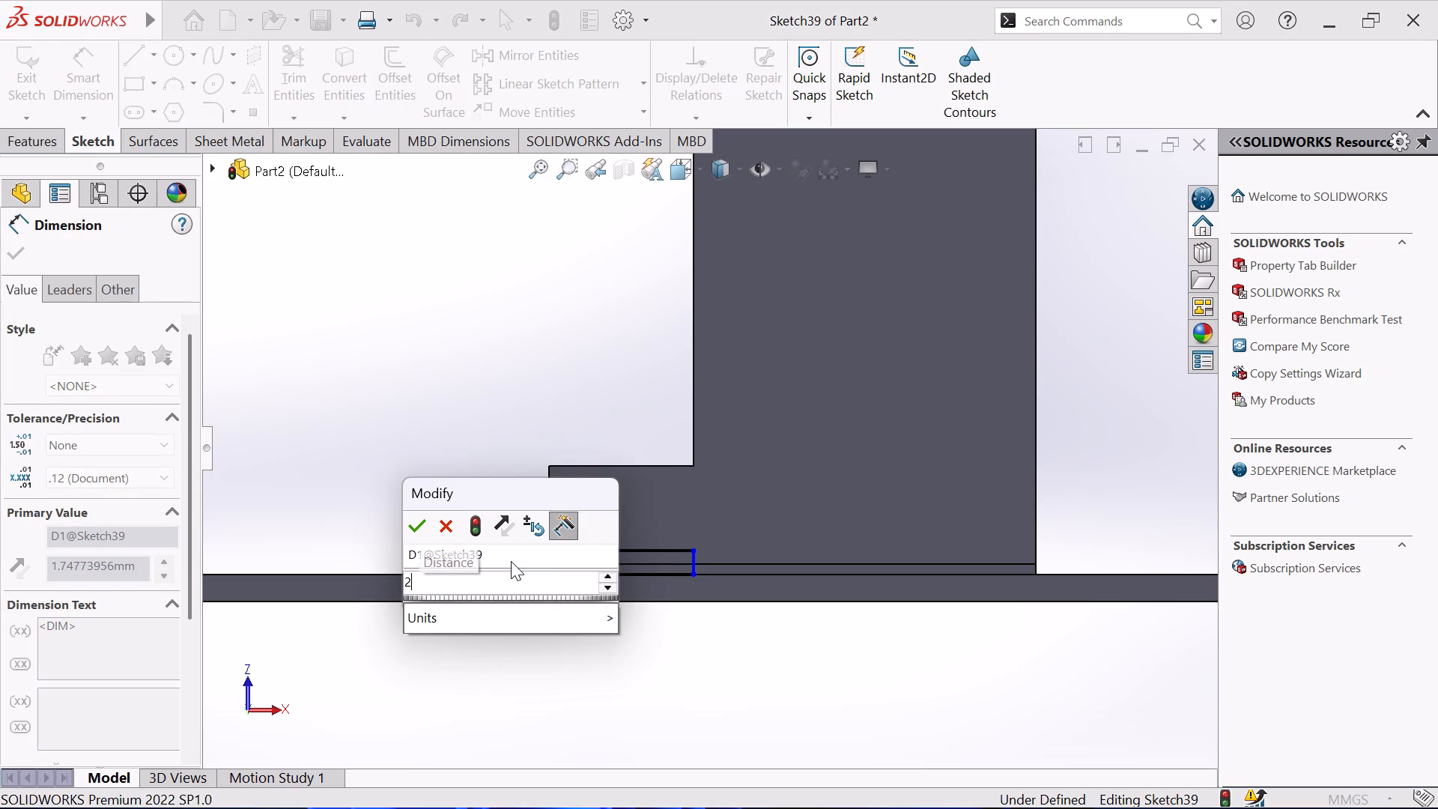
{"action": "key", "text": "Return"}
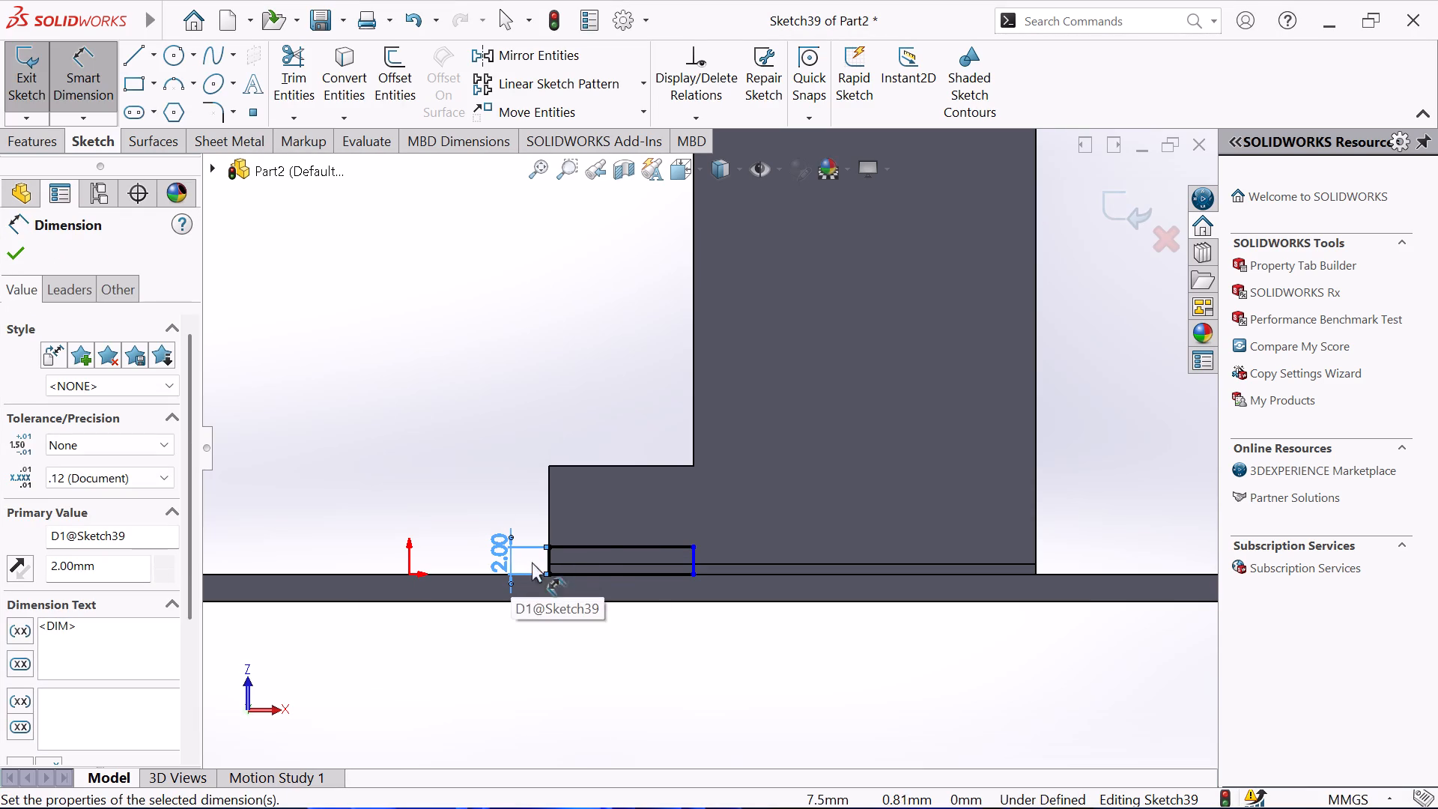
{"action": "left_click", "coordinate": [586, 549]}
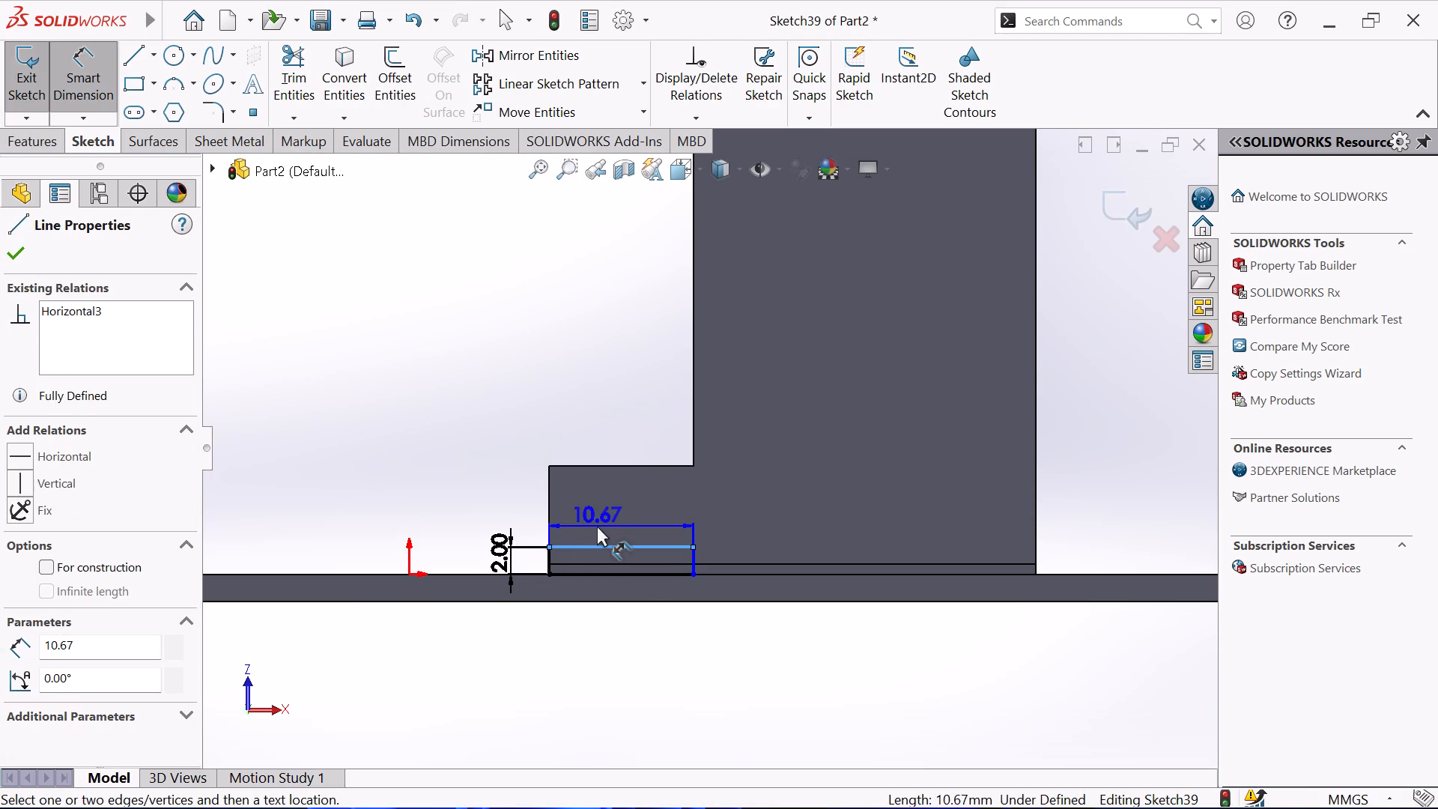
{"action": "left_click", "coordinate": [597, 526]}
{"action": "left_click", "coordinate": [506, 498]}
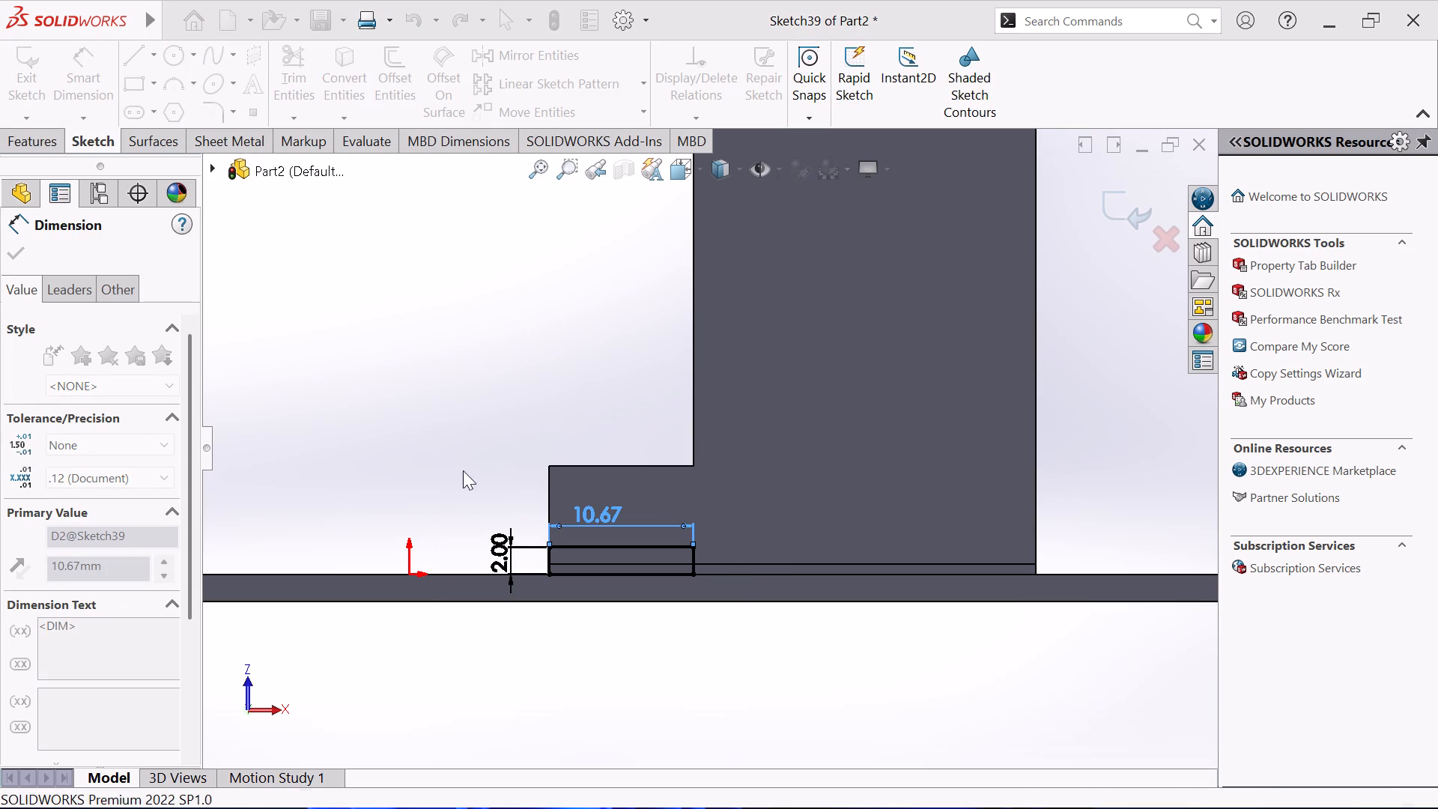
{"action": "left_click", "coordinate": [21, 248]}
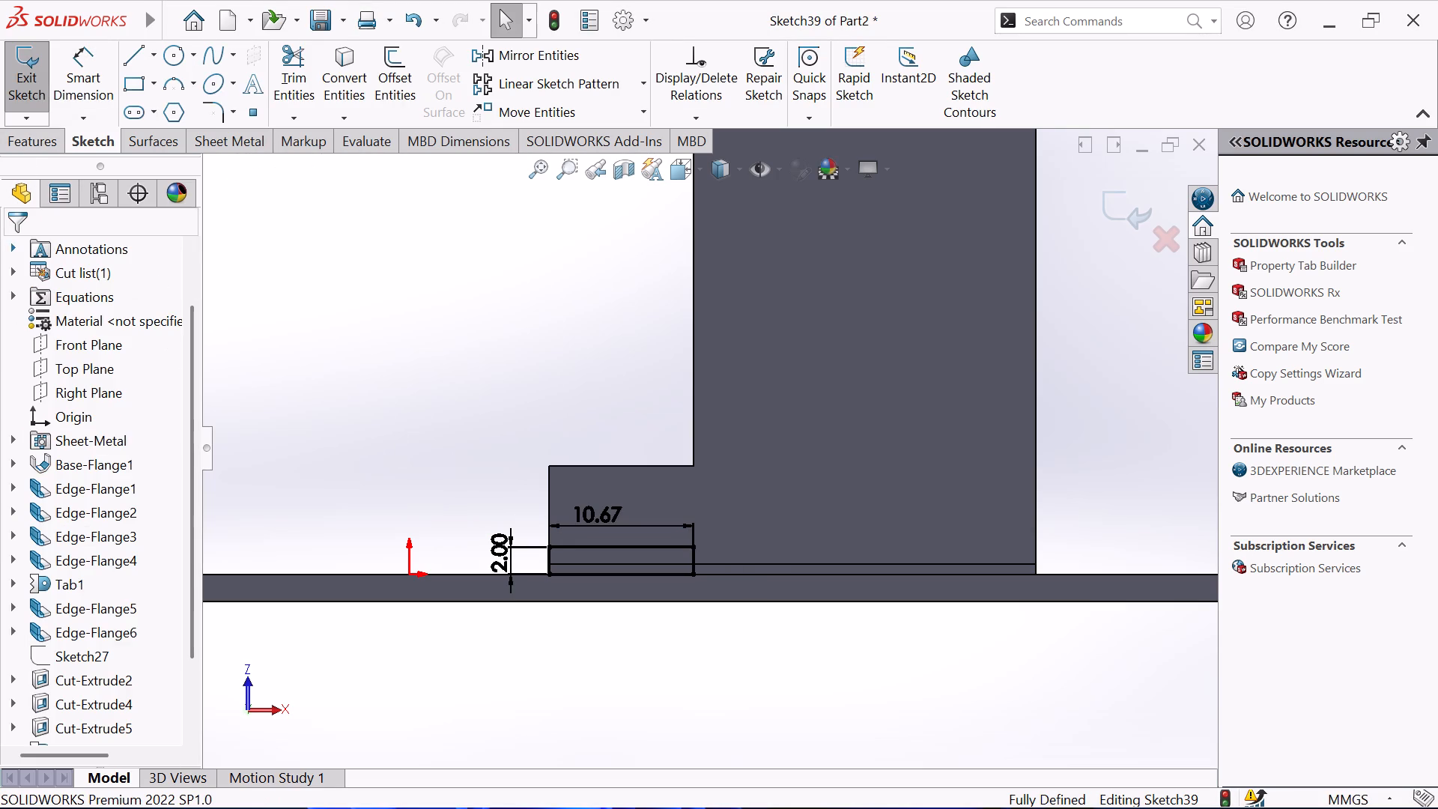
Cut-extrude the 10.67 by 2 mm rectangle through the narrowed tab's stepped portion, blind 58 mm with normal cut.
{"action": "left_click", "coordinate": [23, 150]}
{"action": "left_click", "coordinate": [313, 79]}
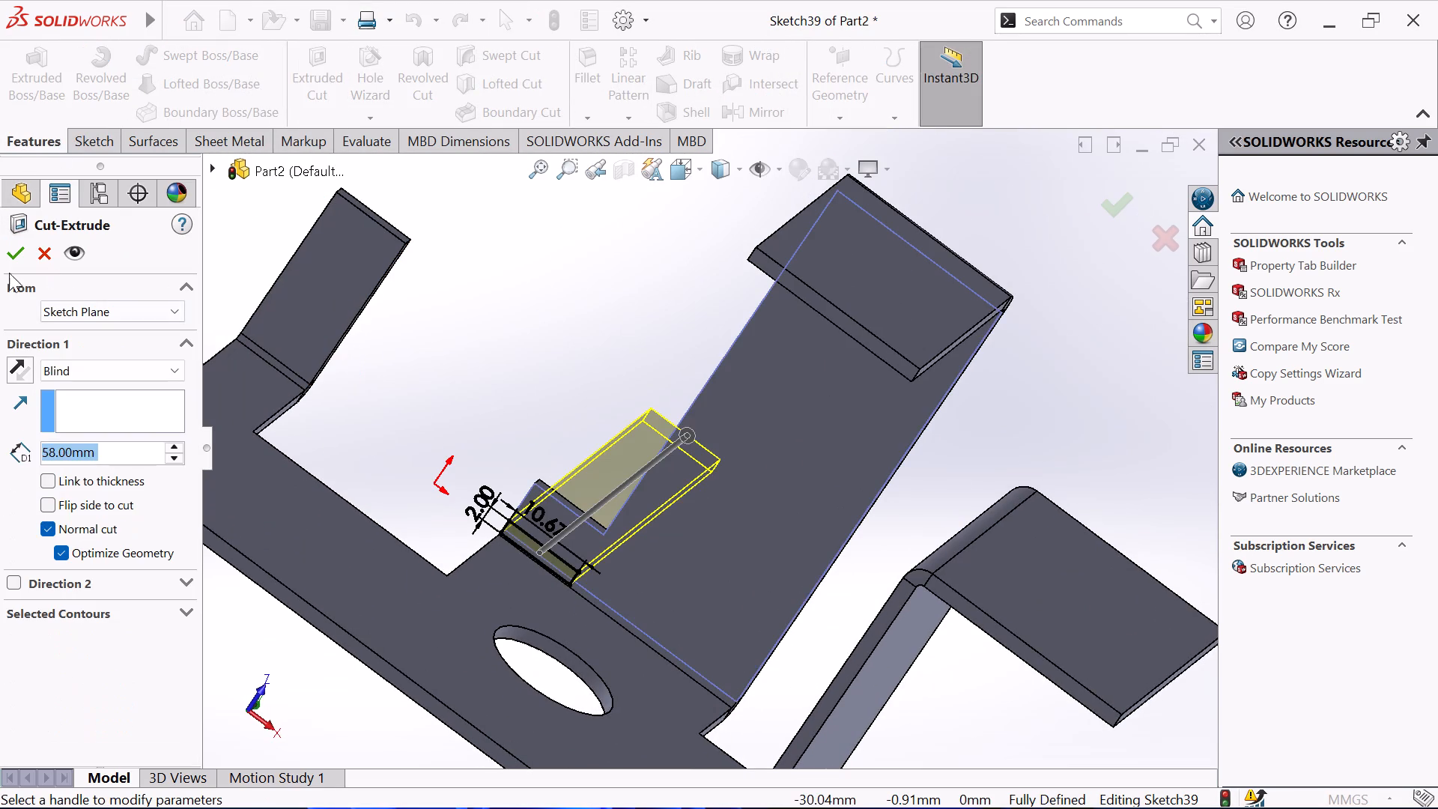
{"action": "left_click", "coordinate": [19, 251]}
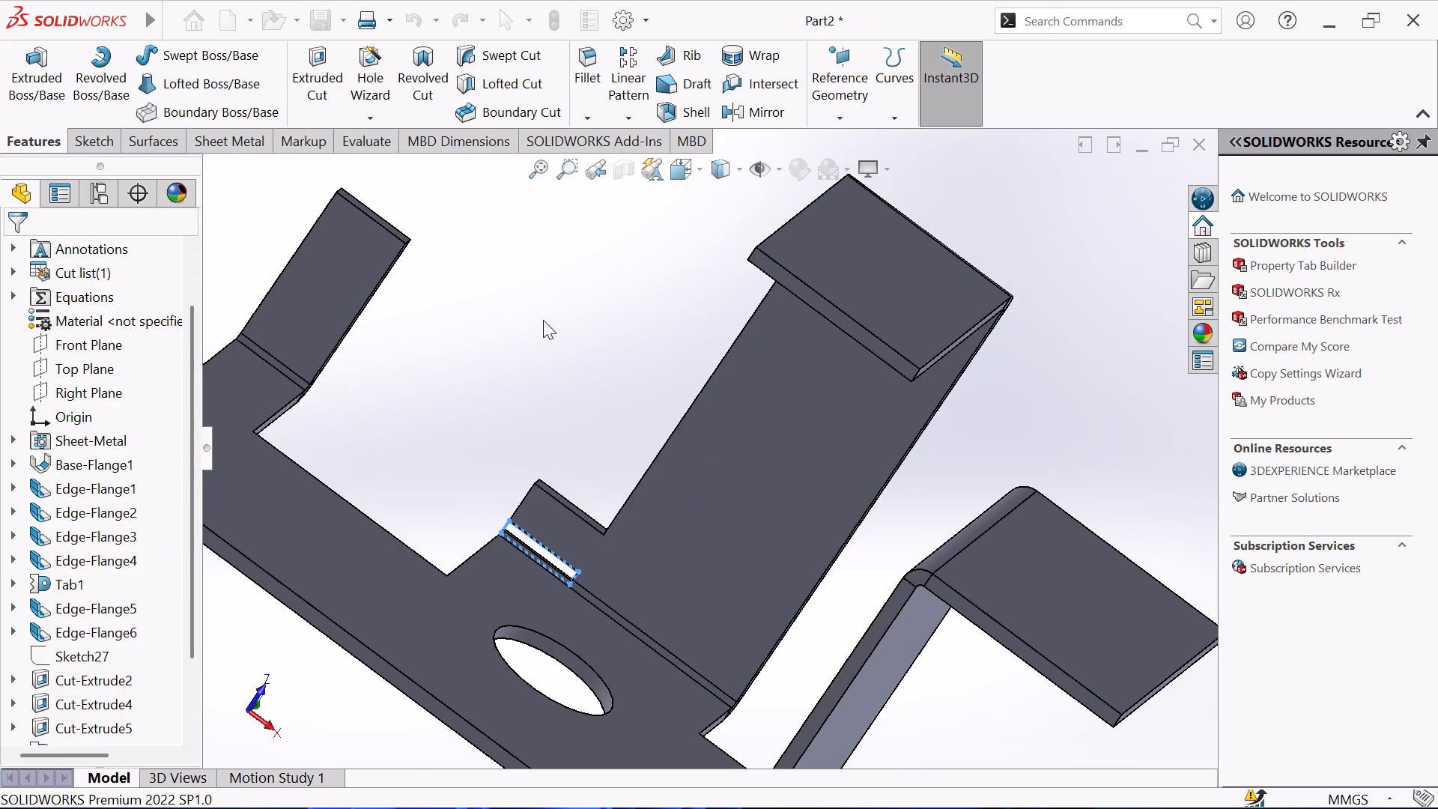
{"action": "left_click", "coordinate": [543, 320]}
Examine the new slot and the adjoining bend at the base of the narrowed tab's step from several angles.
{"action": "middle_click_drag", "start_coordinate": [544, 410], "coordinate": [605, 425]}
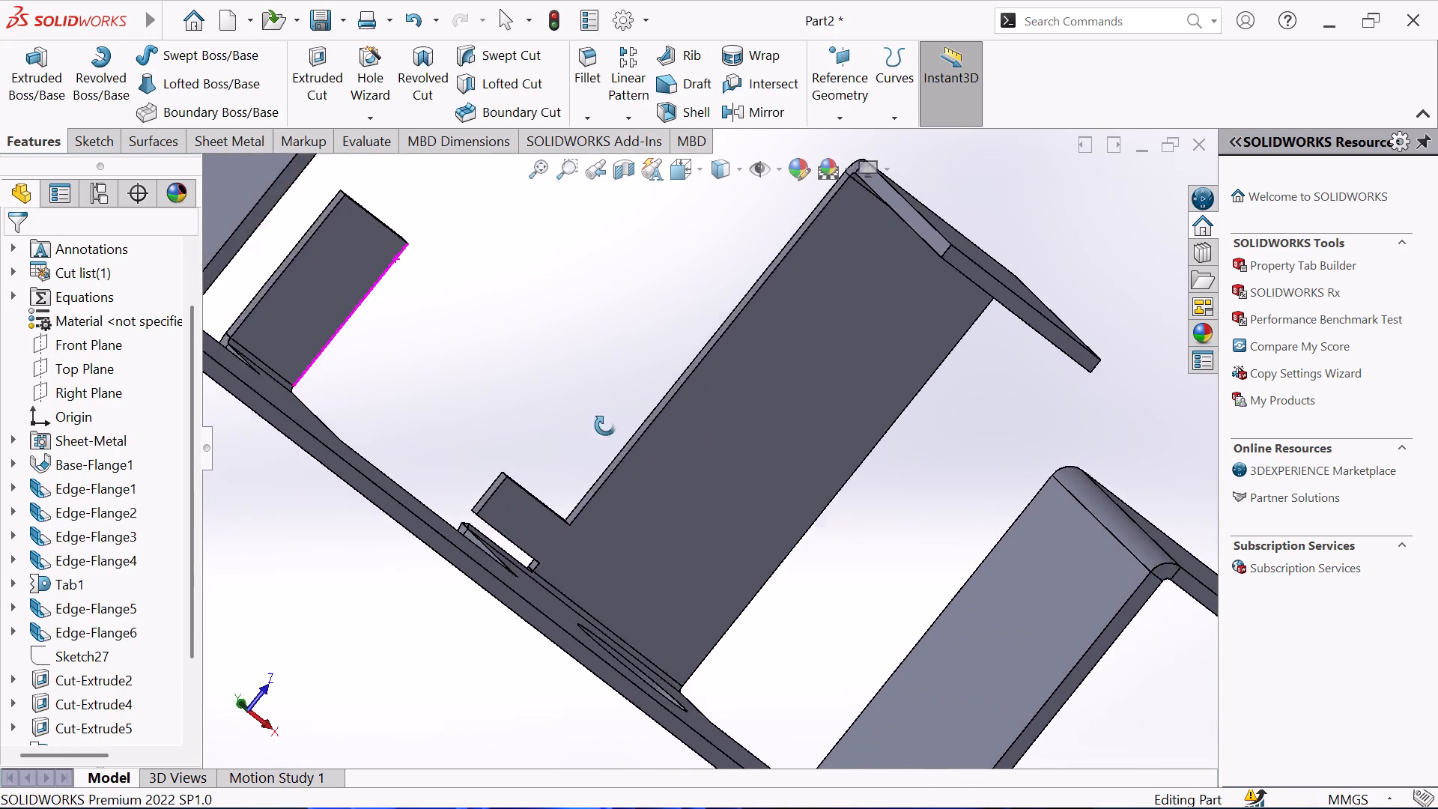
{"action": "middle_click_drag", "start_coordinate": [605, 425], "coordinate": [587, 519]}
{"action": "scroll", "coordinate": [449, 456], "scroll_direction": "down", "scroll_amount": 3}
{"action": "middle_click_drag", "start_coordinate": [442, 463], "coordinate": [439, 458]}
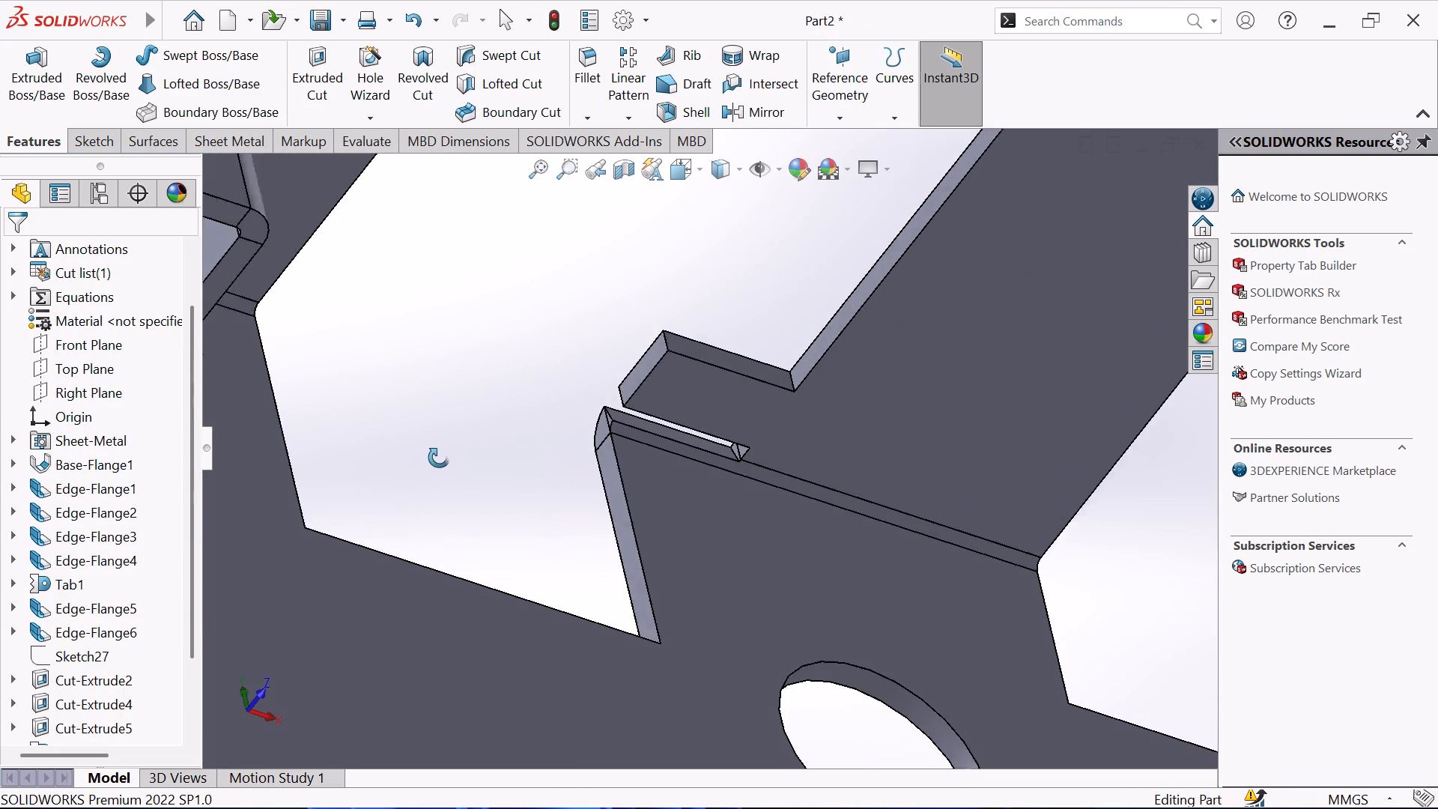
{"action": "middle_click_drag", "start_coordinate": [439, 458], "coordinate": [458, 480]}
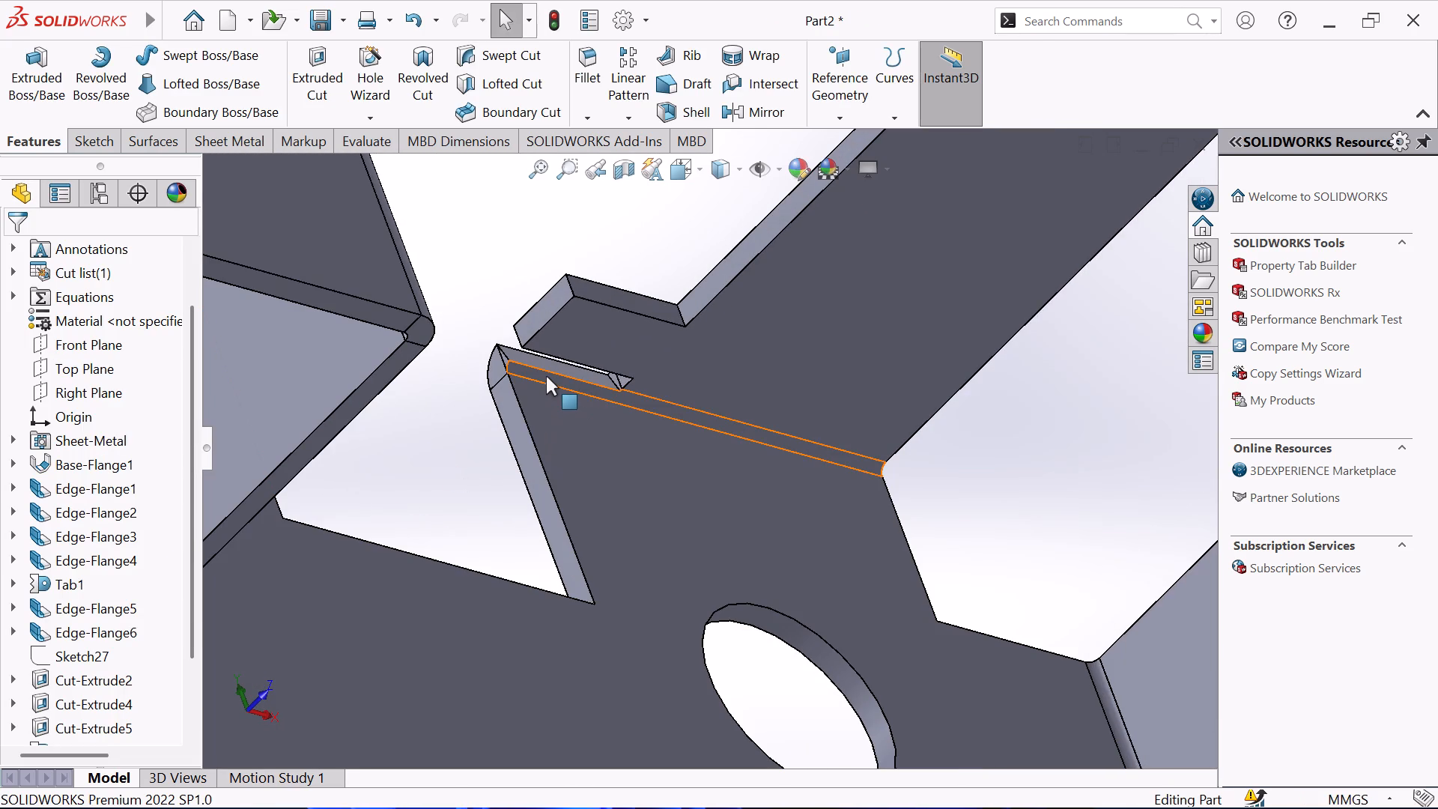
{"action": "left_click", "coordinate": [546, 376]}
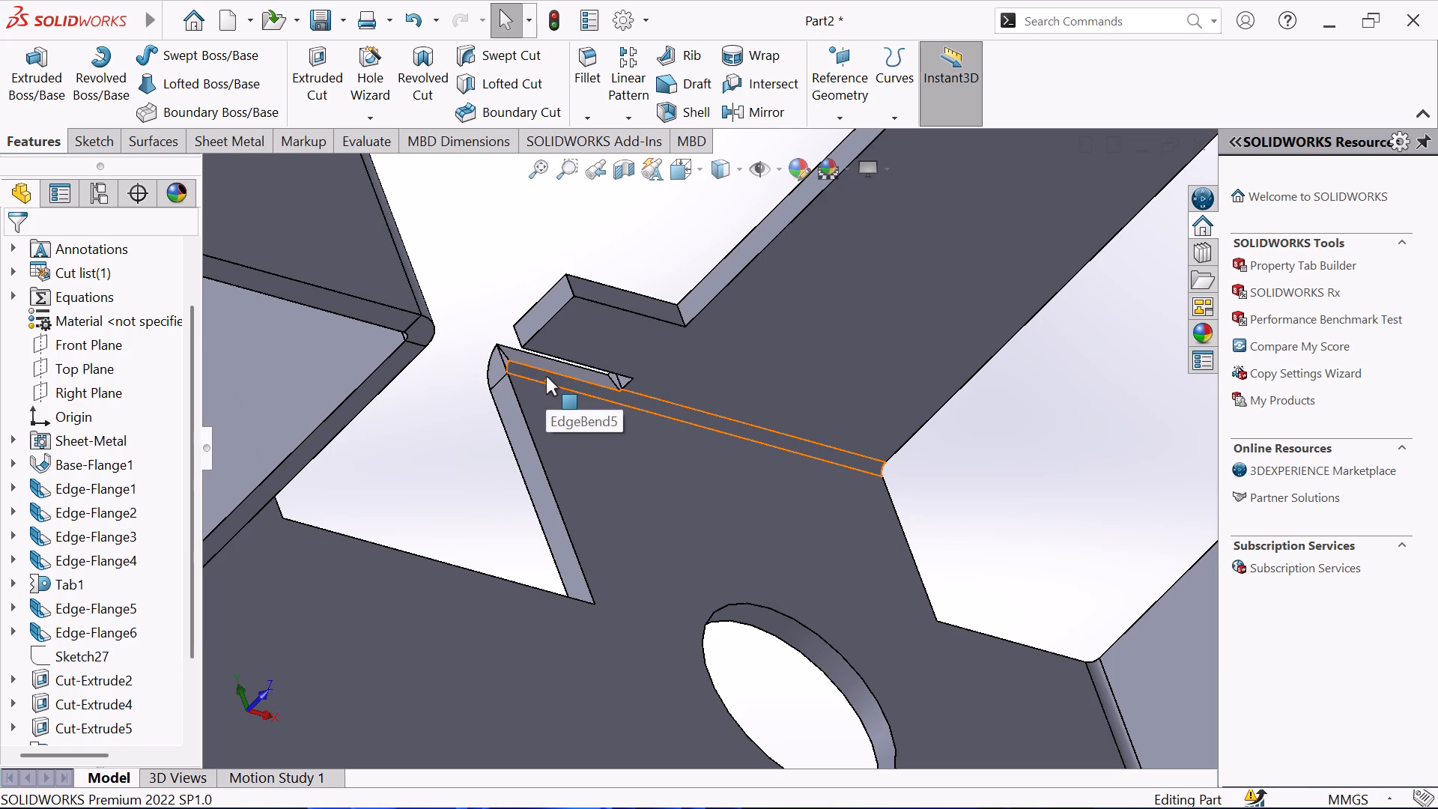
{"action": "left_click", "coordinate": [491, 279]}
{"action": "middle_click_drag", "start_coordinate": [483, 309], "coordinate": [456, 188]}
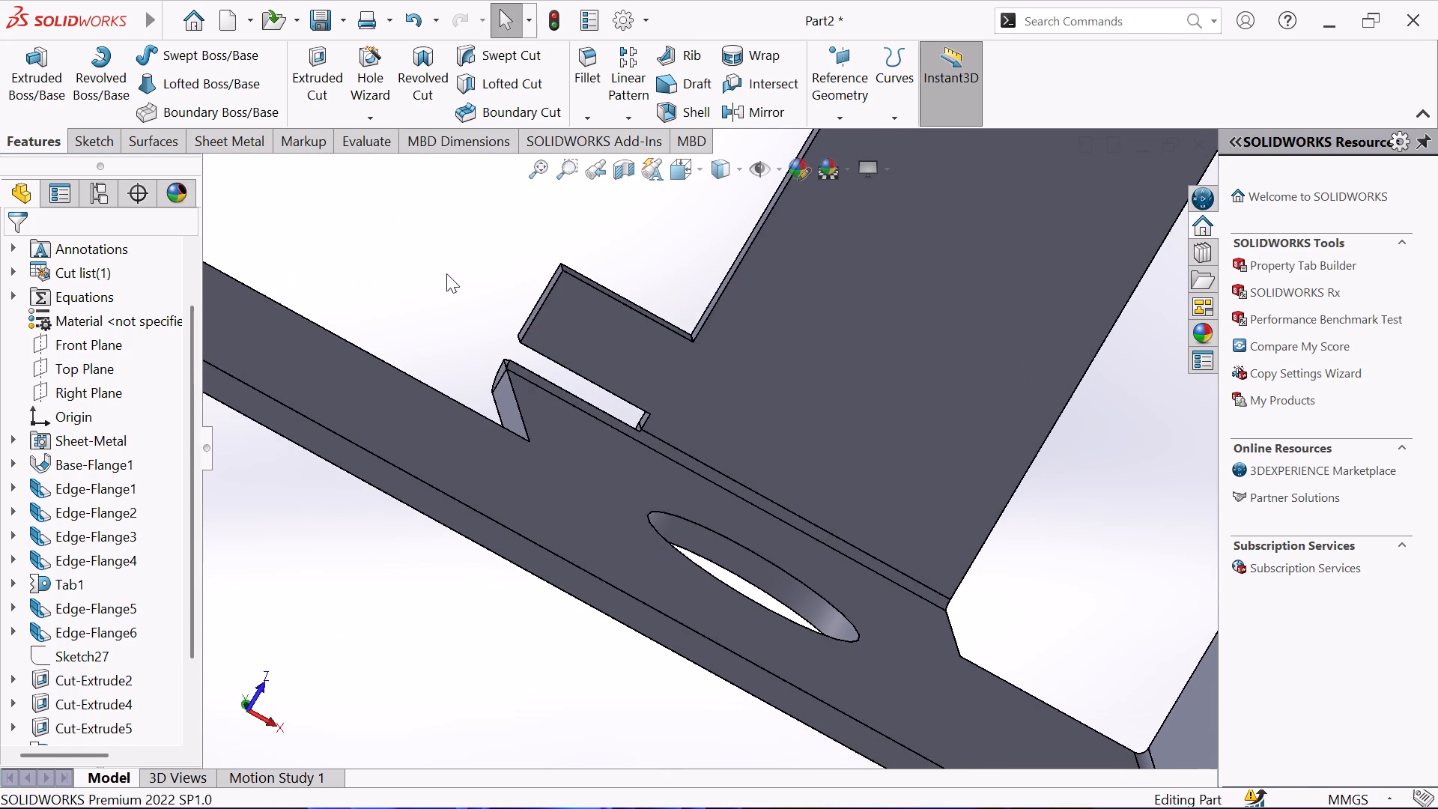
{"action": "middle_click_drag", "start_coordinate": [446, 273], "coordinate": [434, 255]}
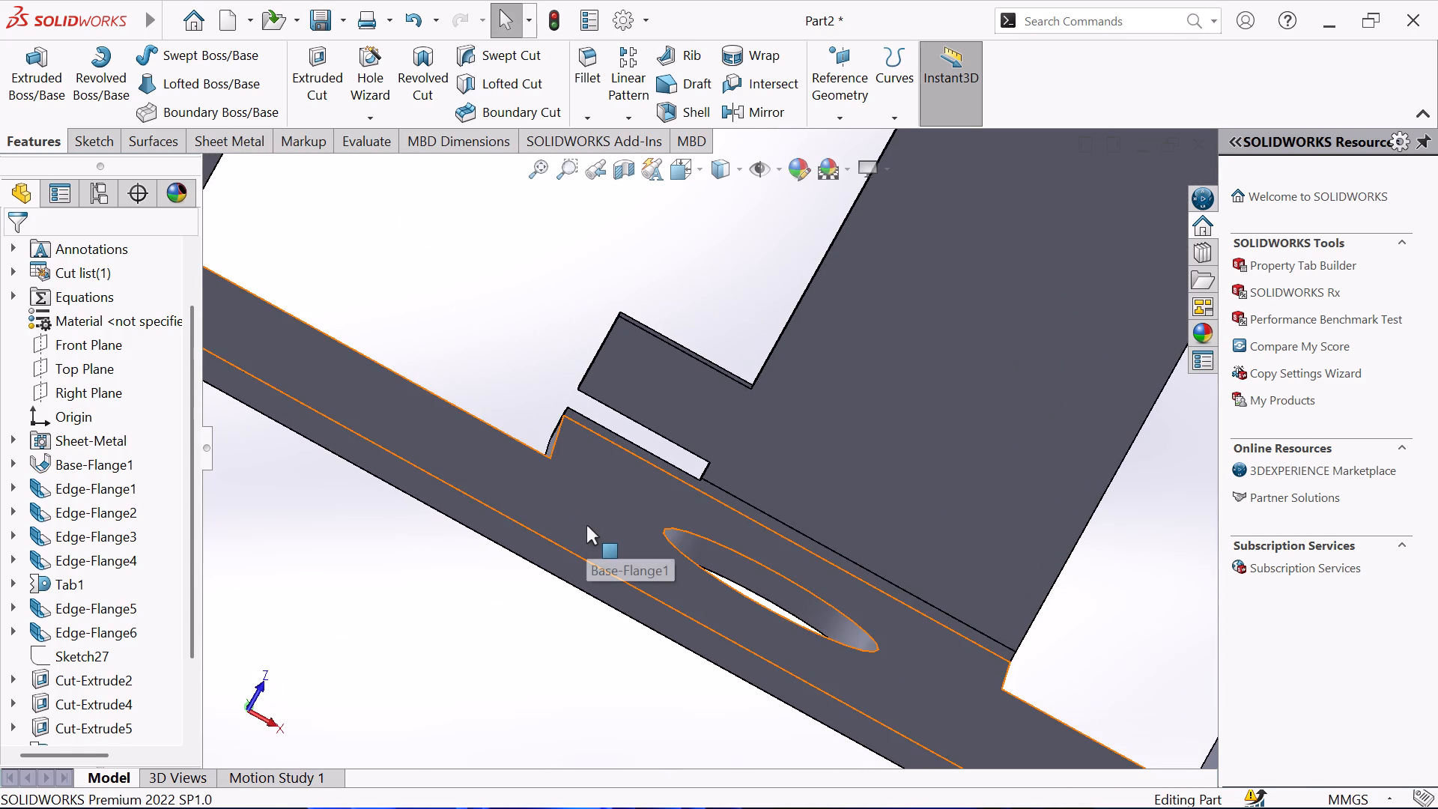
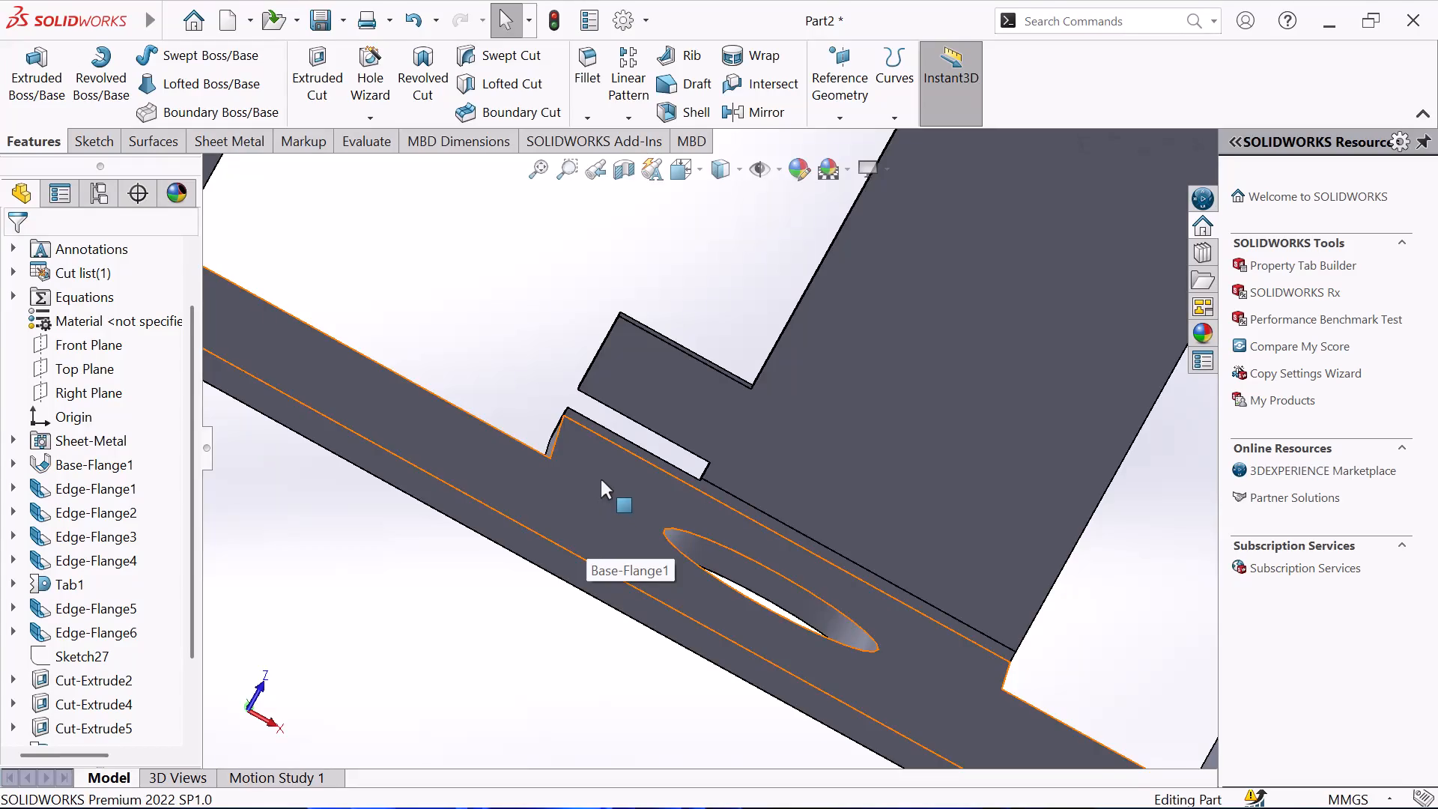
Examine the slot at the narrowed tab's step and the whole bracket from several angles.
{"action": "middle_click_drag", "start_coordinate": [601, 479], "coordinate": [482, 579]}
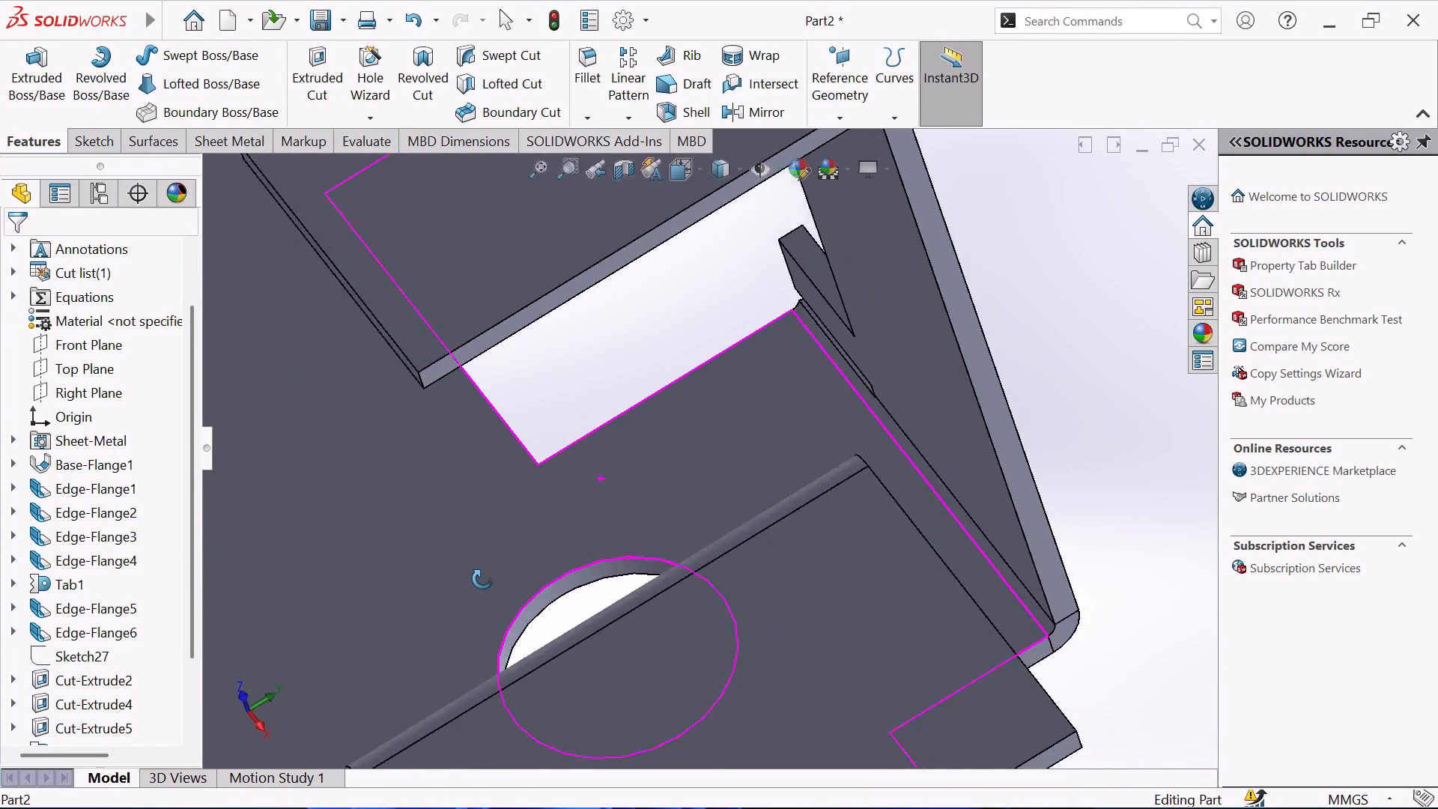
{"action": "middle_click_drag", "start_coordinate": [482, 579], "coordinate": [434, 654]}
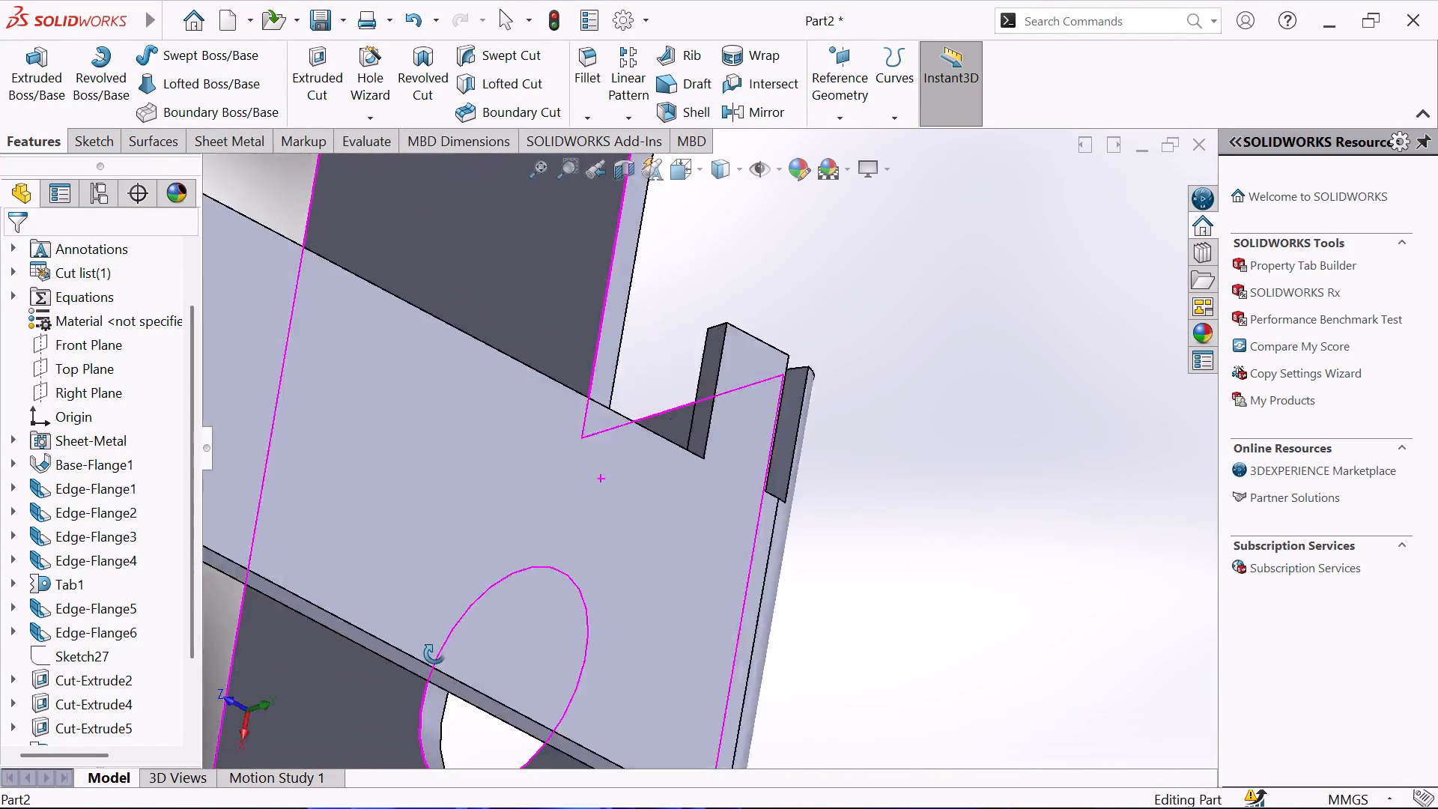
{"action": "middle_click_drag", "start_coordinate": [434, 654], "coordinate": [598, 605]}
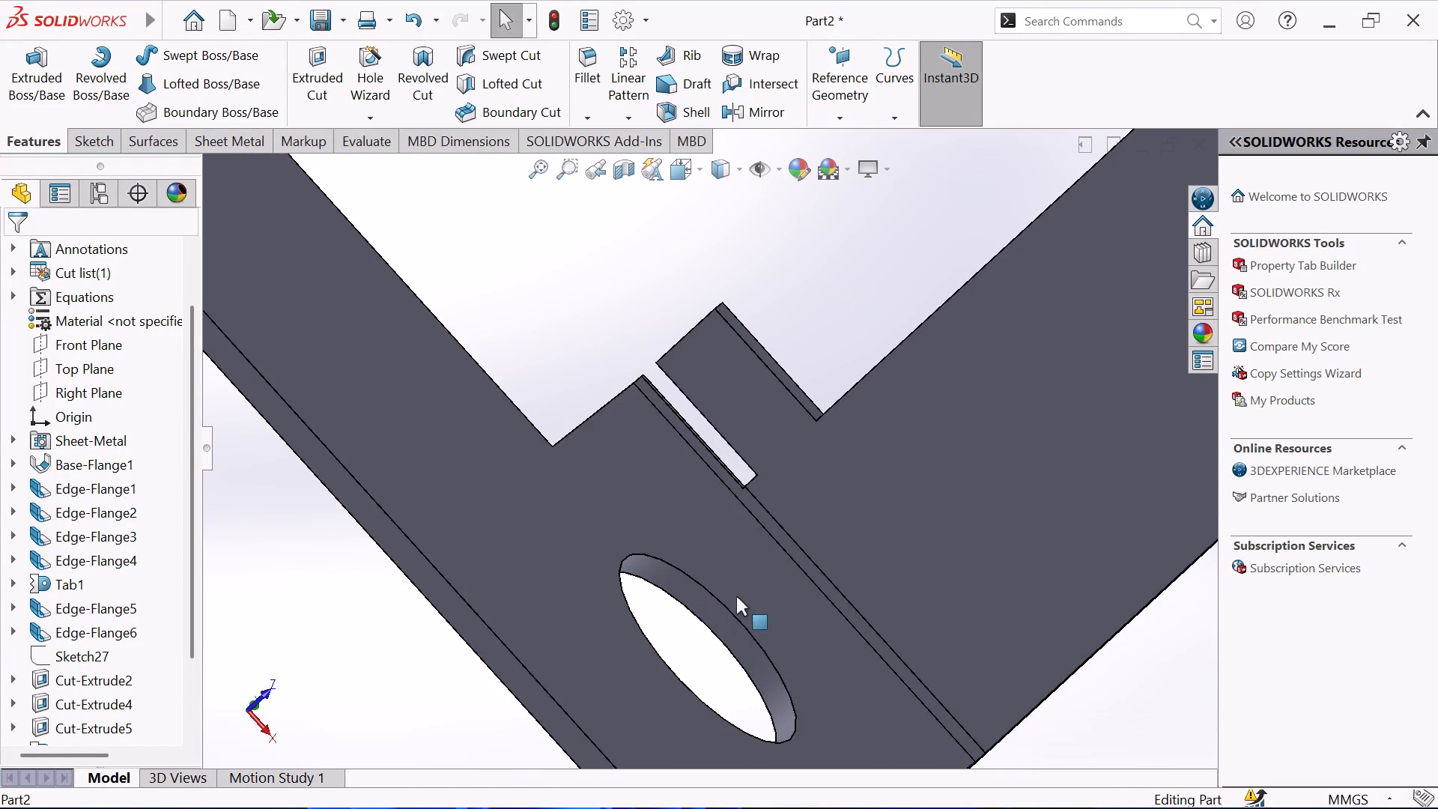
{"action": "key", "text": "ctrl+8"}
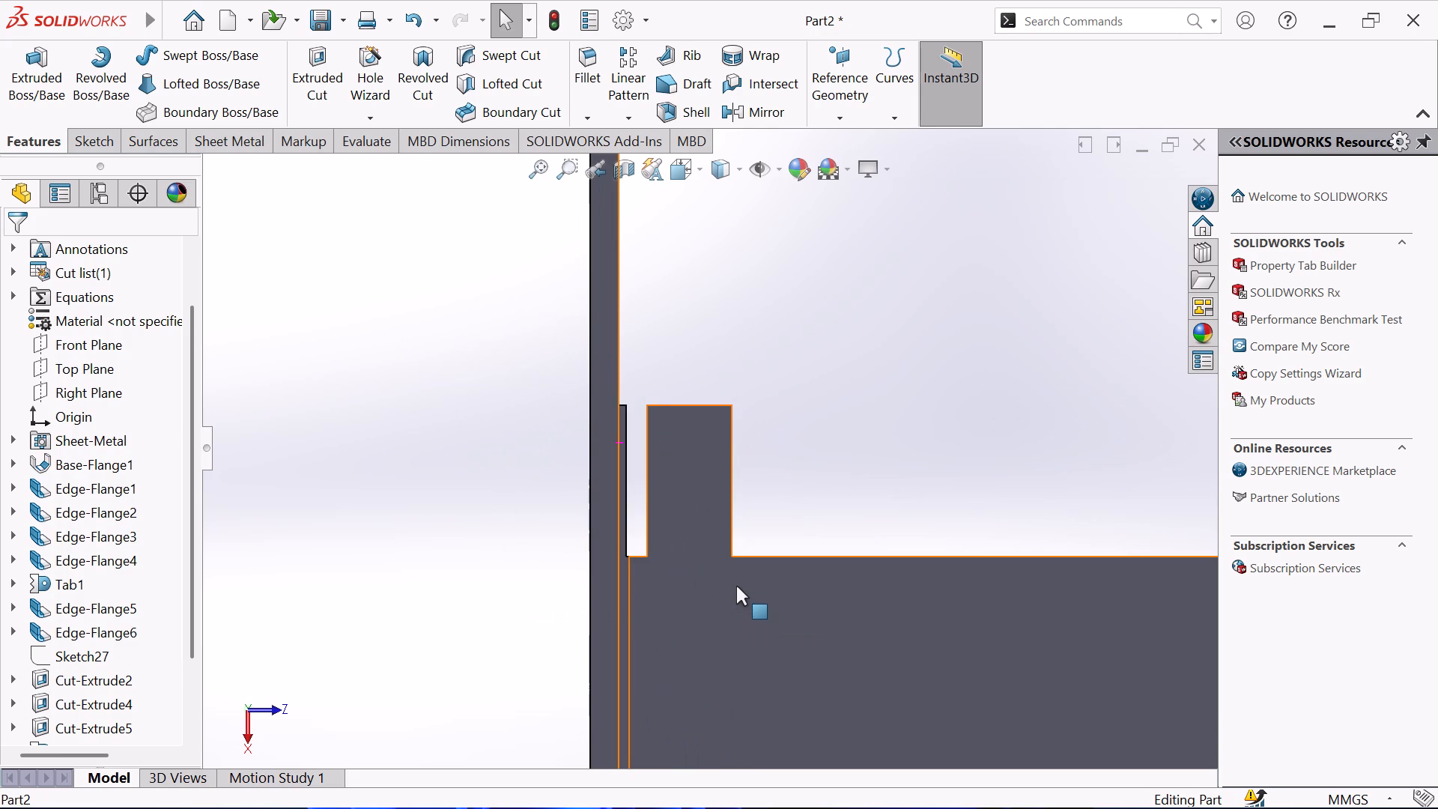
{"action": "scroll", "coordinate": [762, 539], "scroll_direction": "up", "scroll_amount": 2}
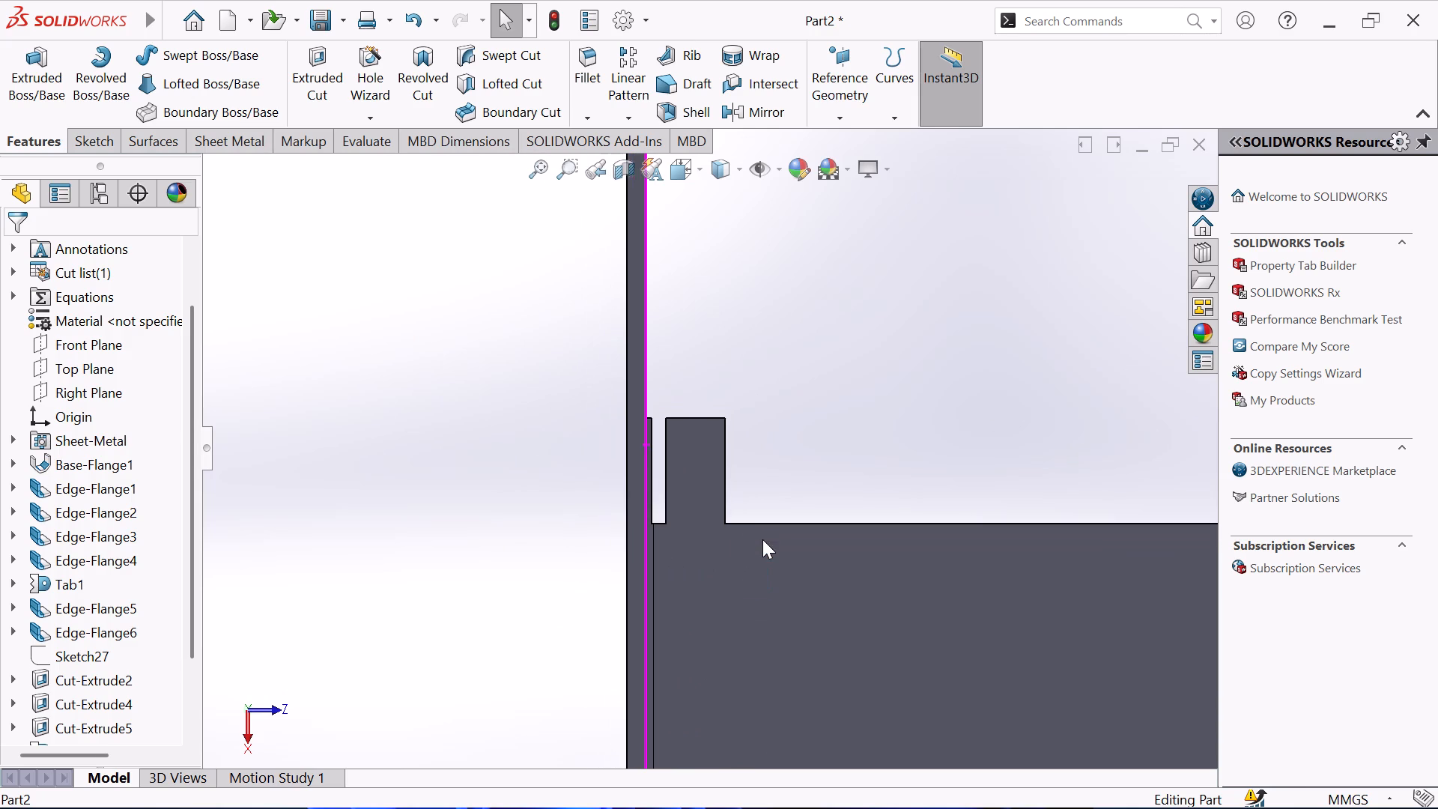
{"action": "scroll", "coordinate": [771, 529], "scroll_direction": "up", "scroll_amount": 1}
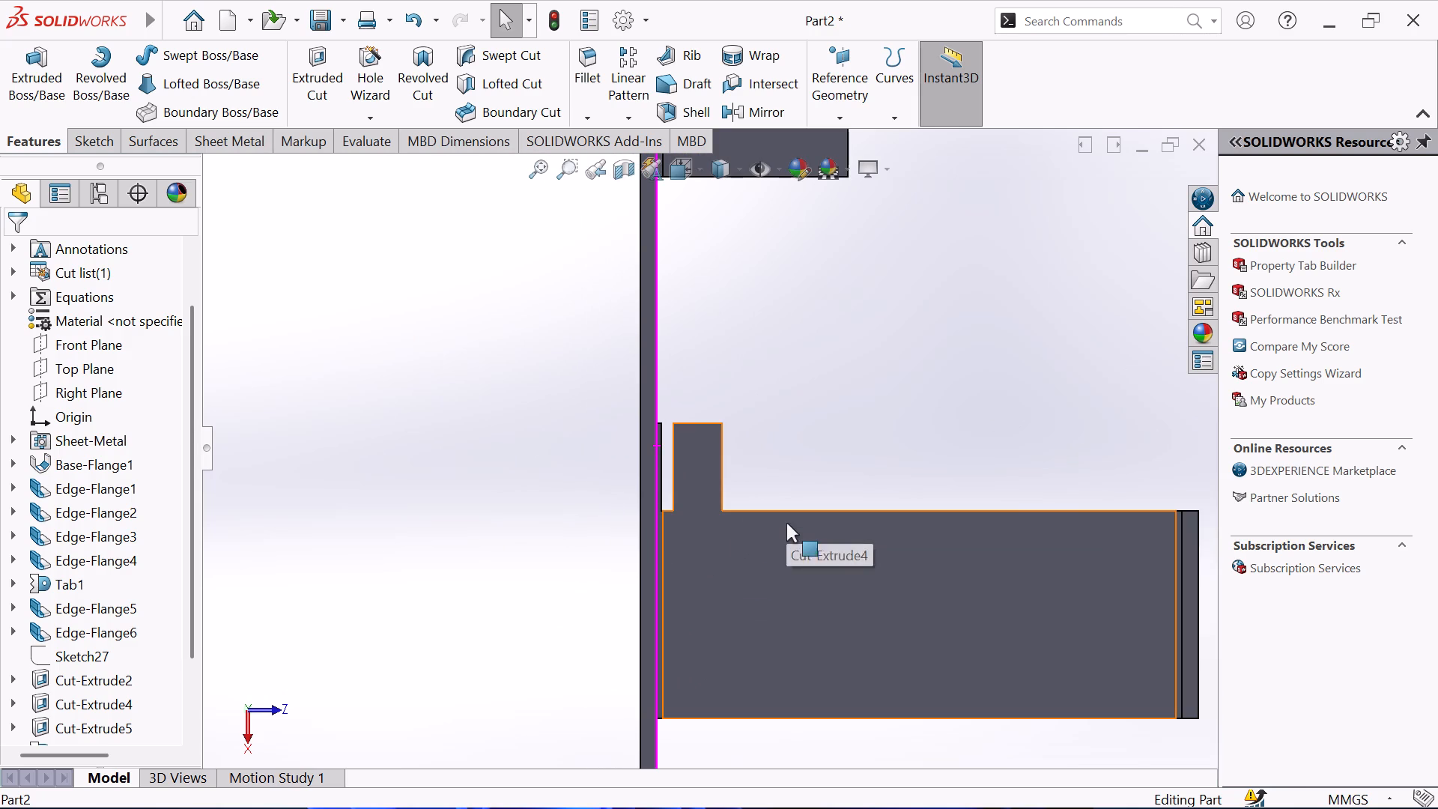
{"action": "key", "text": "ctrl+7"}
{"action": "key", "text": "ctrl+7"}
{"action": "type", "text": "65"}
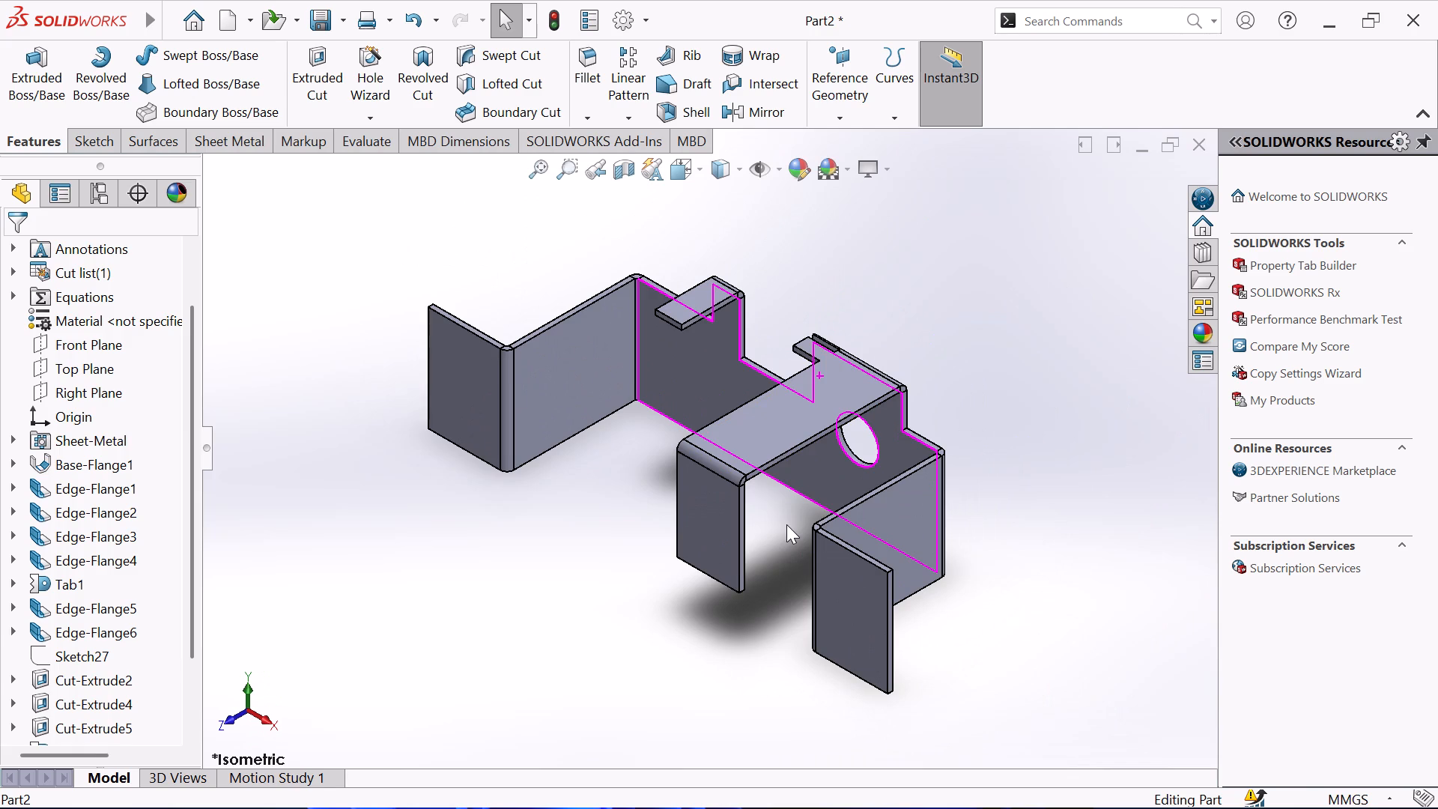
{"action": "key", "text": "Escape"}
{"action": "key", "text": "Escape"}
{"action": "scroll", "coordinate": [740, 558], "scroll_direction": "up", "scroll_amount": 1}
{"action": "middle_click_drag", "start_coordinate": [646, 658], "coordinate": [731, 485]}
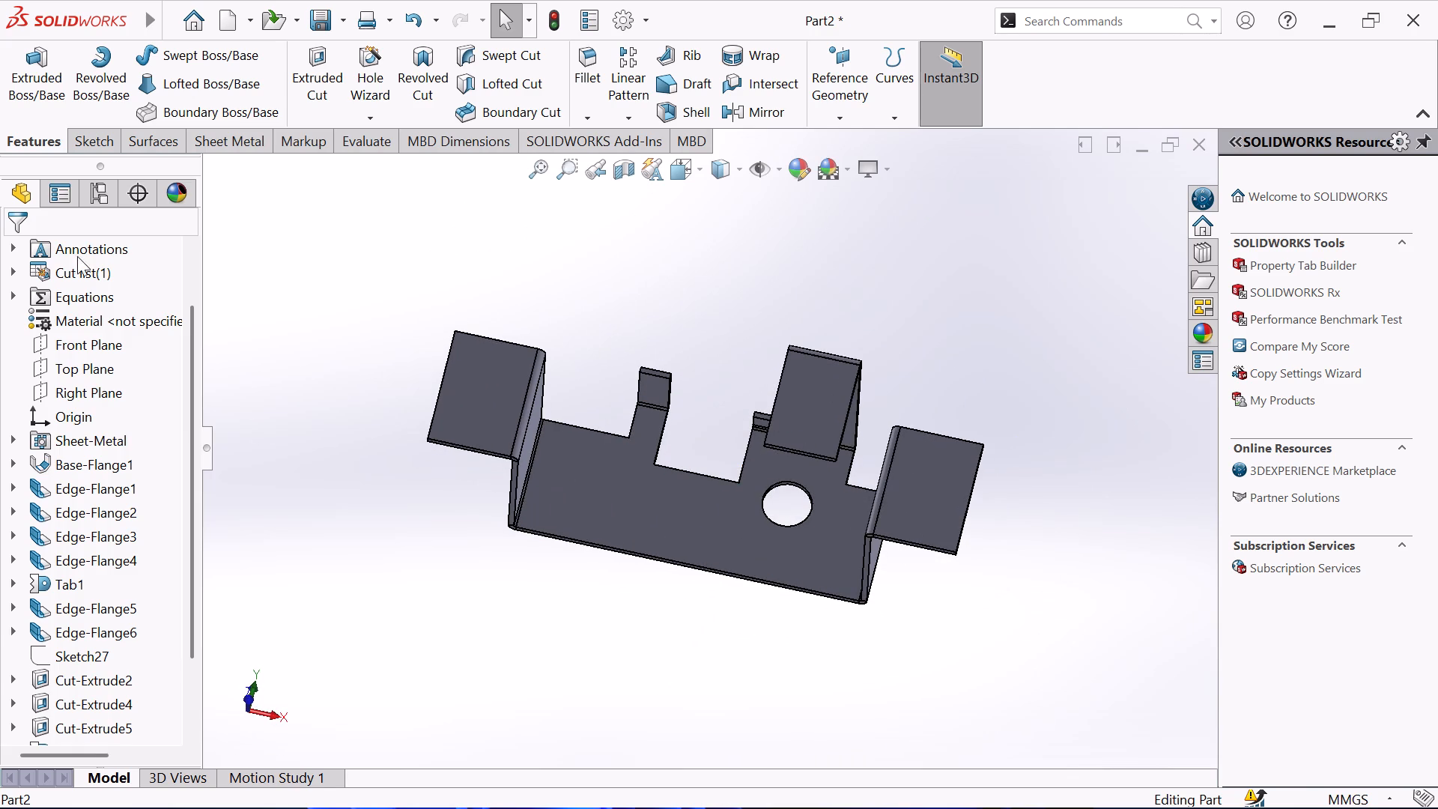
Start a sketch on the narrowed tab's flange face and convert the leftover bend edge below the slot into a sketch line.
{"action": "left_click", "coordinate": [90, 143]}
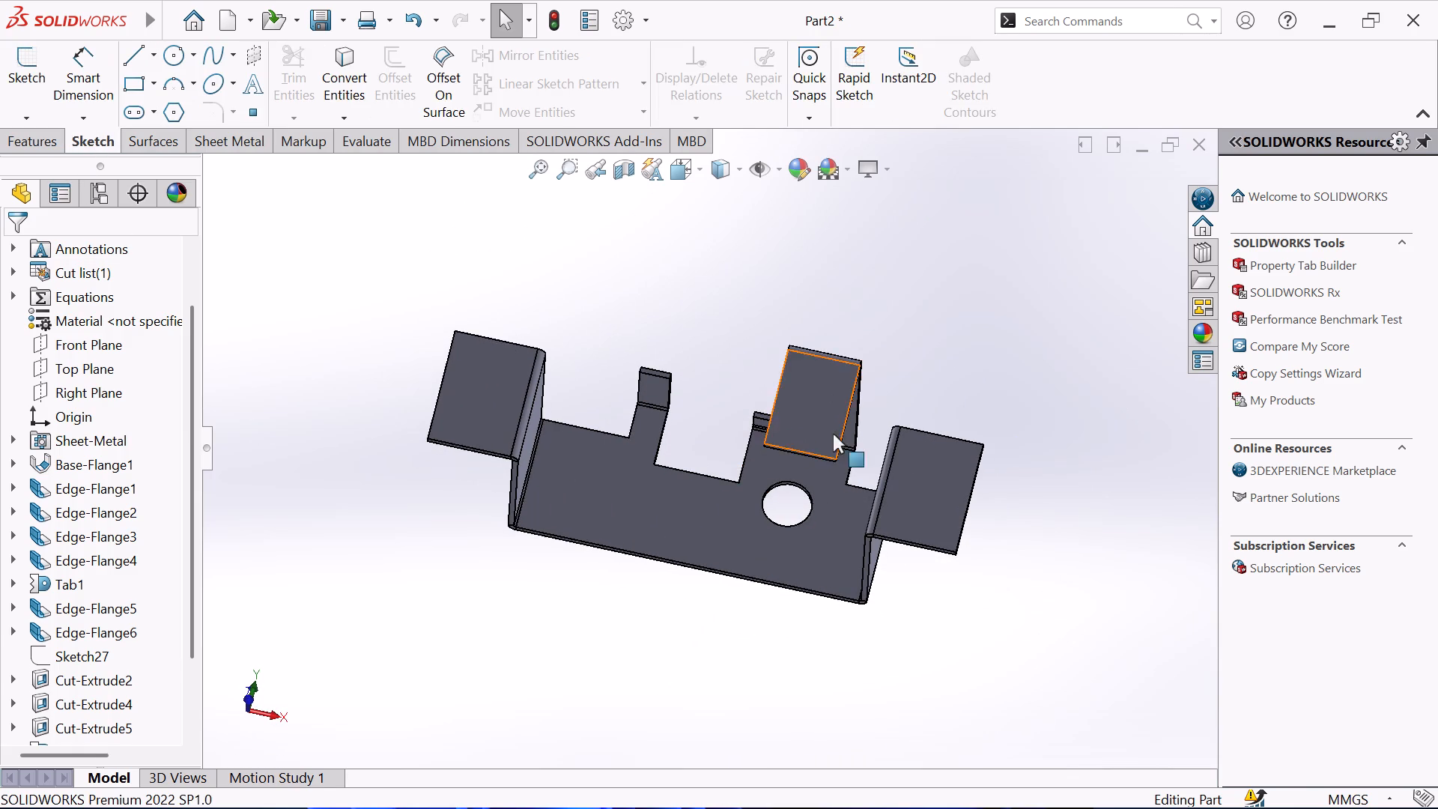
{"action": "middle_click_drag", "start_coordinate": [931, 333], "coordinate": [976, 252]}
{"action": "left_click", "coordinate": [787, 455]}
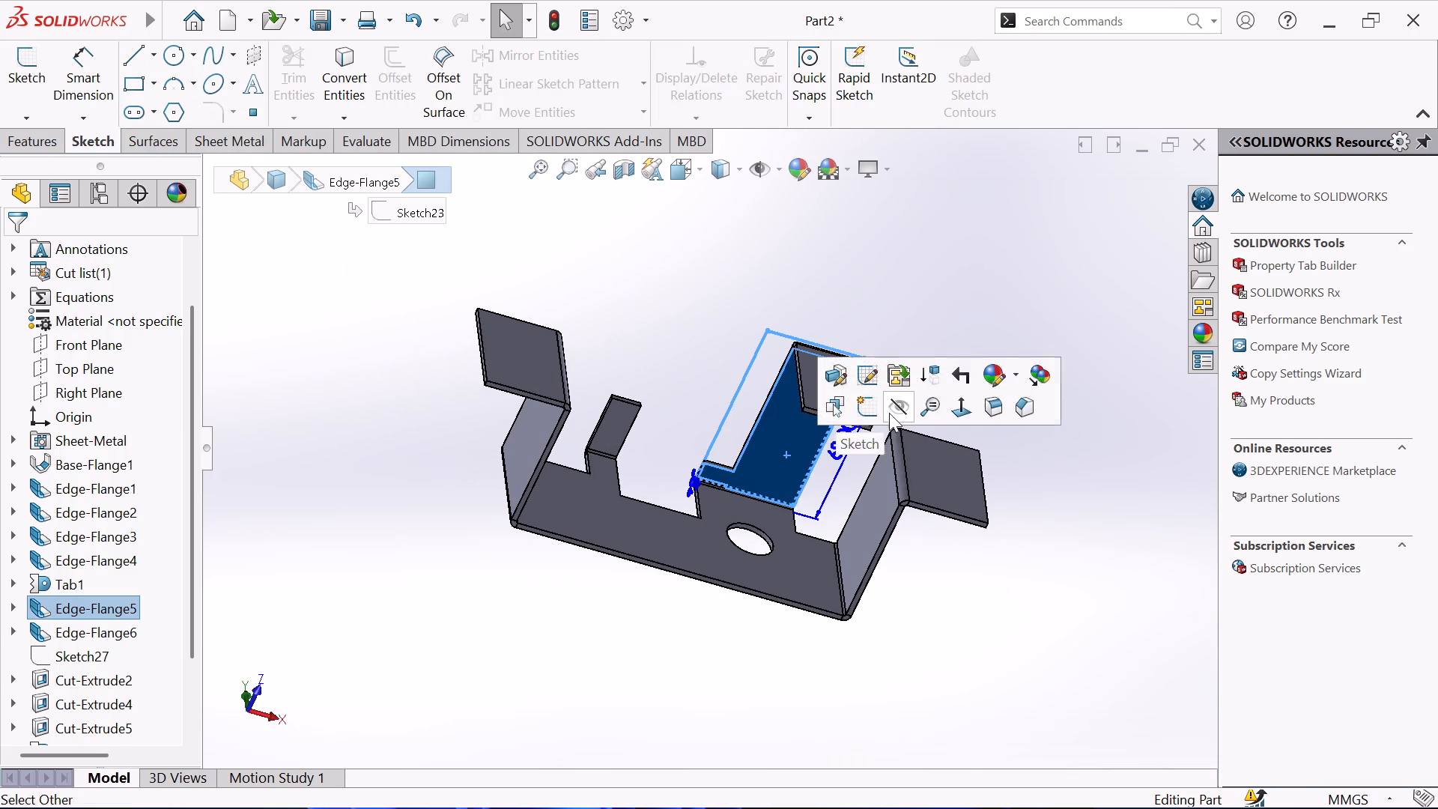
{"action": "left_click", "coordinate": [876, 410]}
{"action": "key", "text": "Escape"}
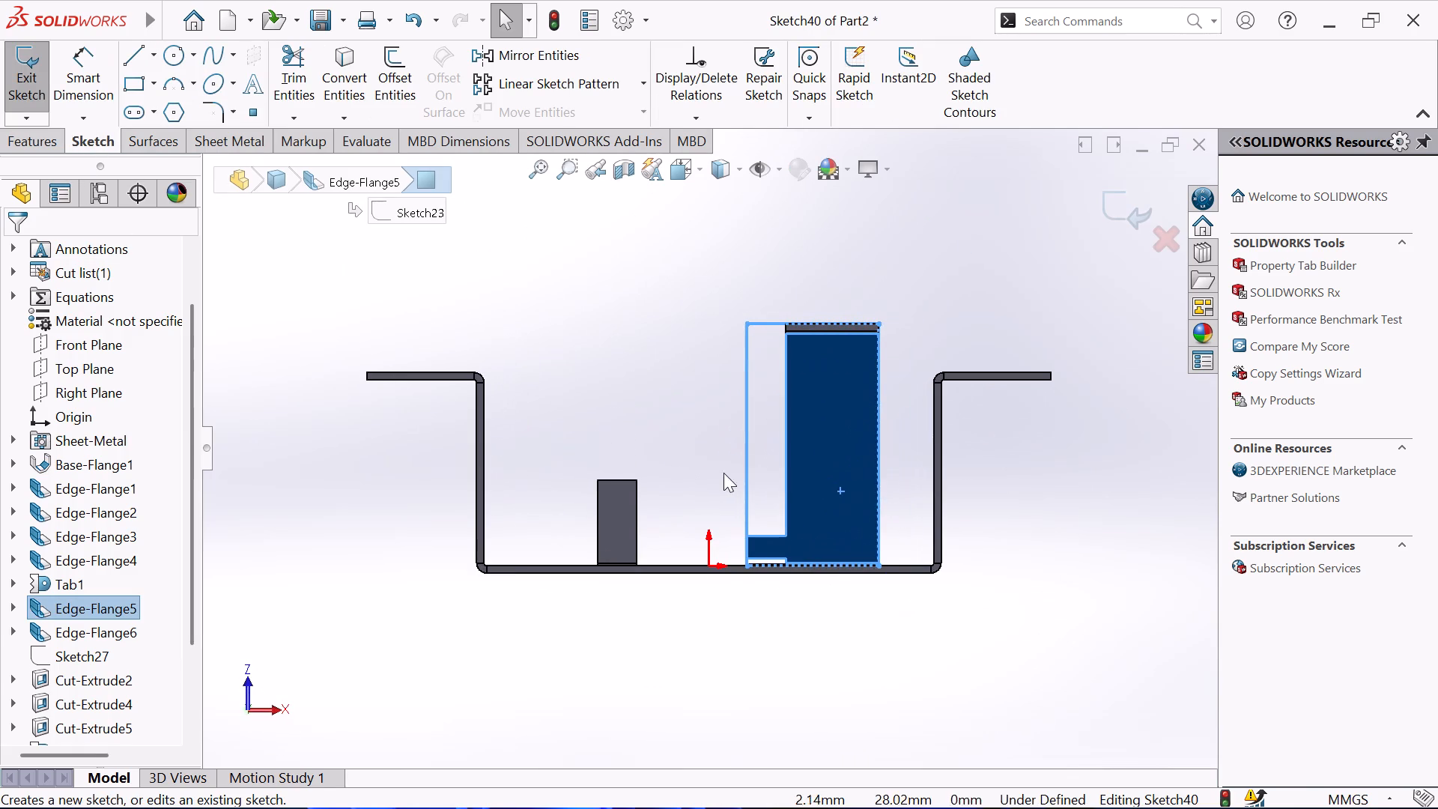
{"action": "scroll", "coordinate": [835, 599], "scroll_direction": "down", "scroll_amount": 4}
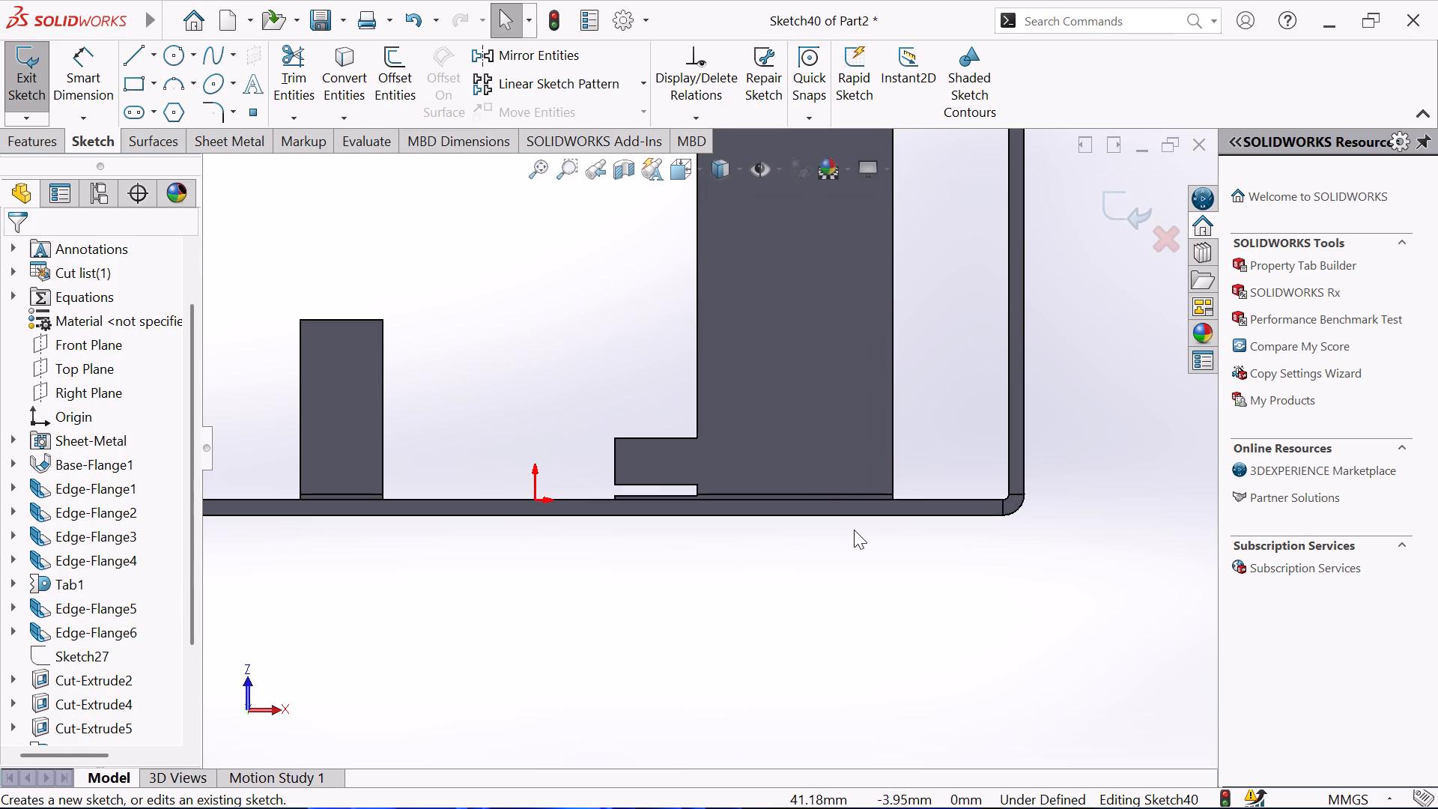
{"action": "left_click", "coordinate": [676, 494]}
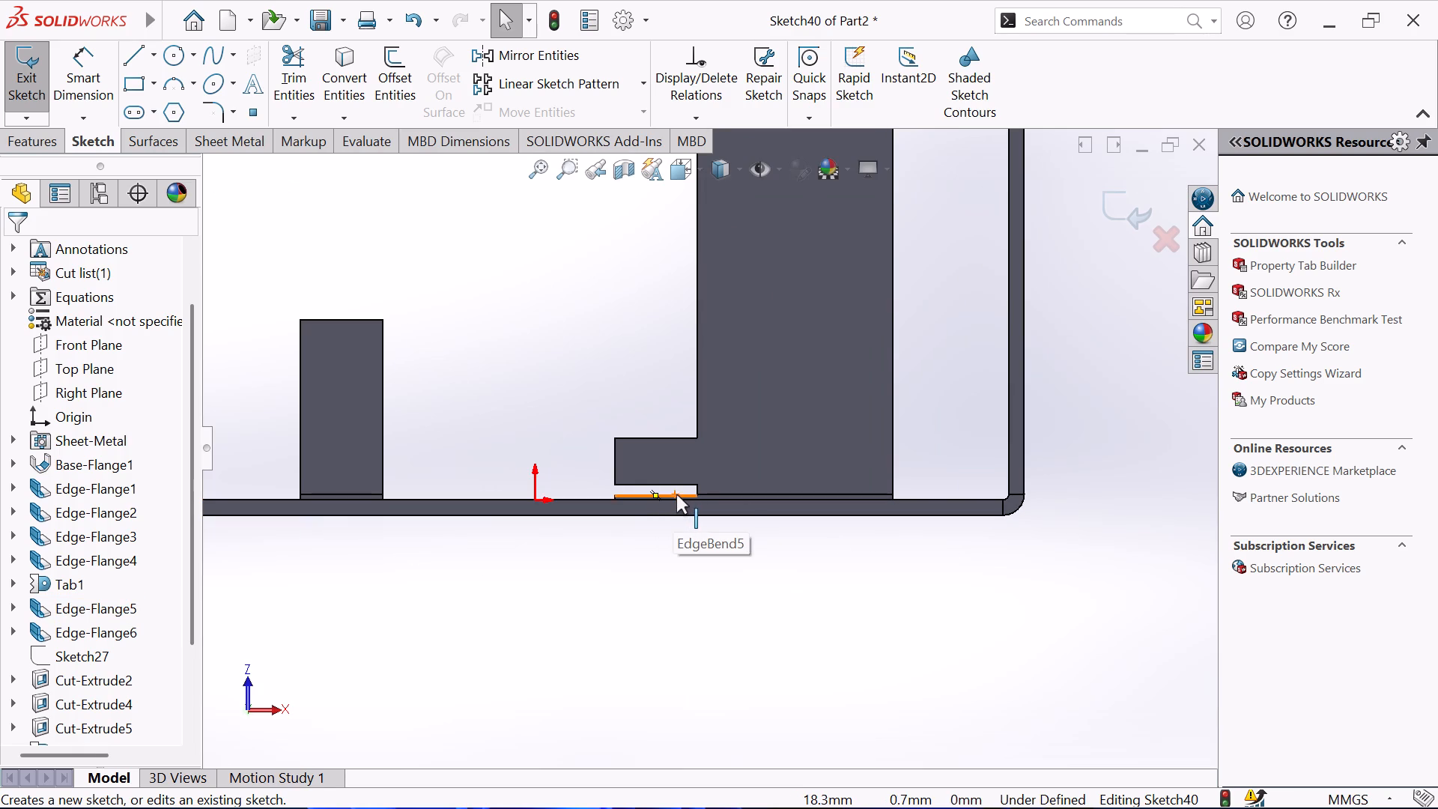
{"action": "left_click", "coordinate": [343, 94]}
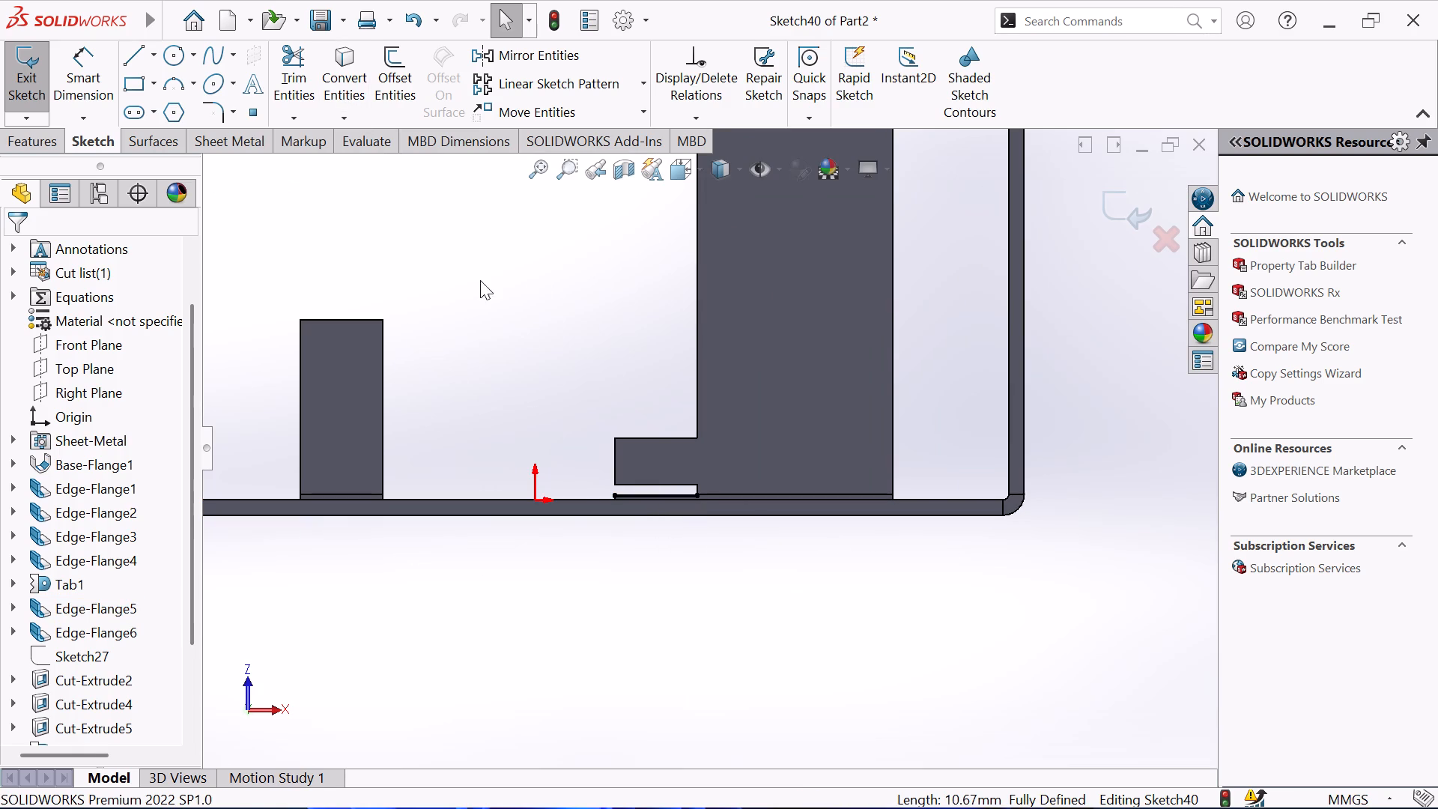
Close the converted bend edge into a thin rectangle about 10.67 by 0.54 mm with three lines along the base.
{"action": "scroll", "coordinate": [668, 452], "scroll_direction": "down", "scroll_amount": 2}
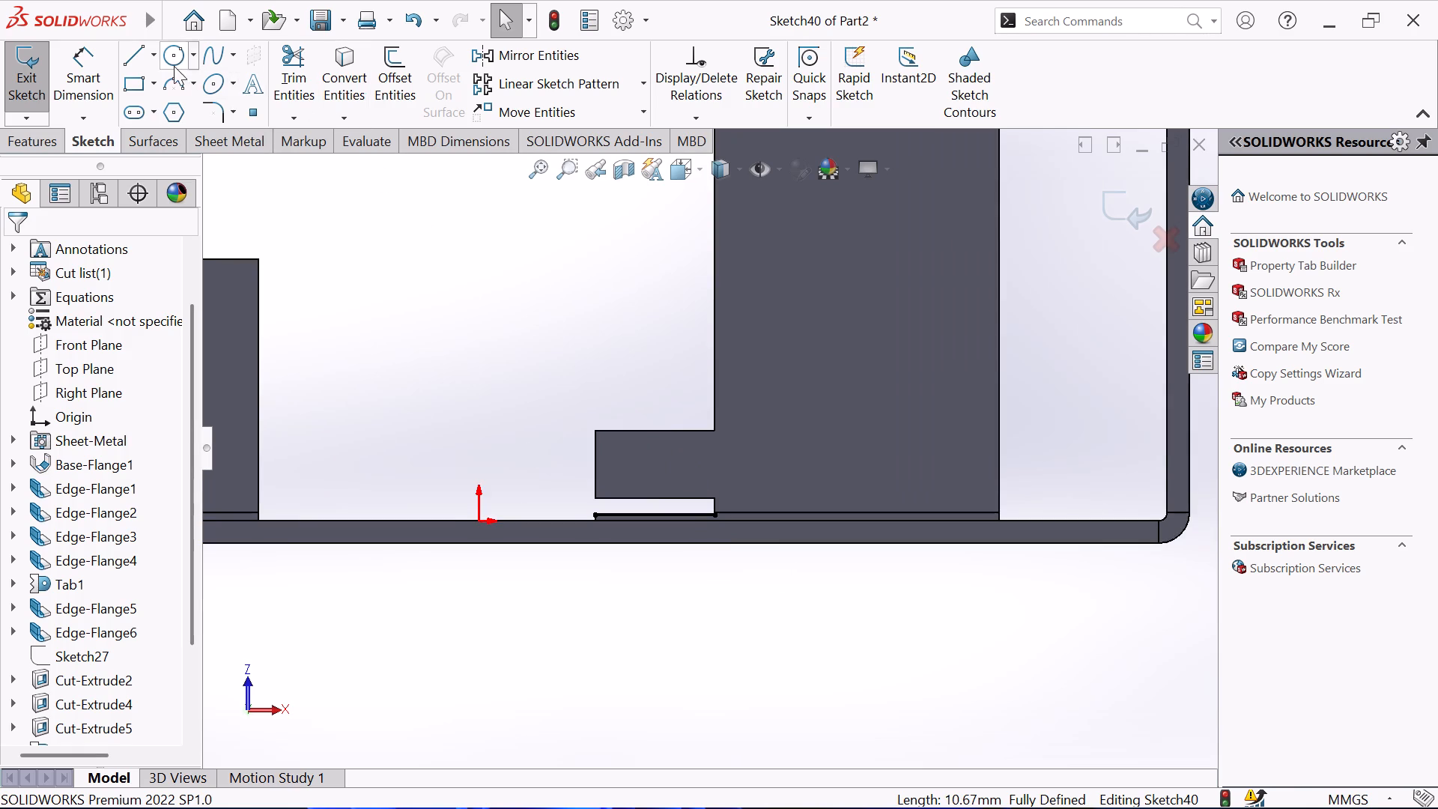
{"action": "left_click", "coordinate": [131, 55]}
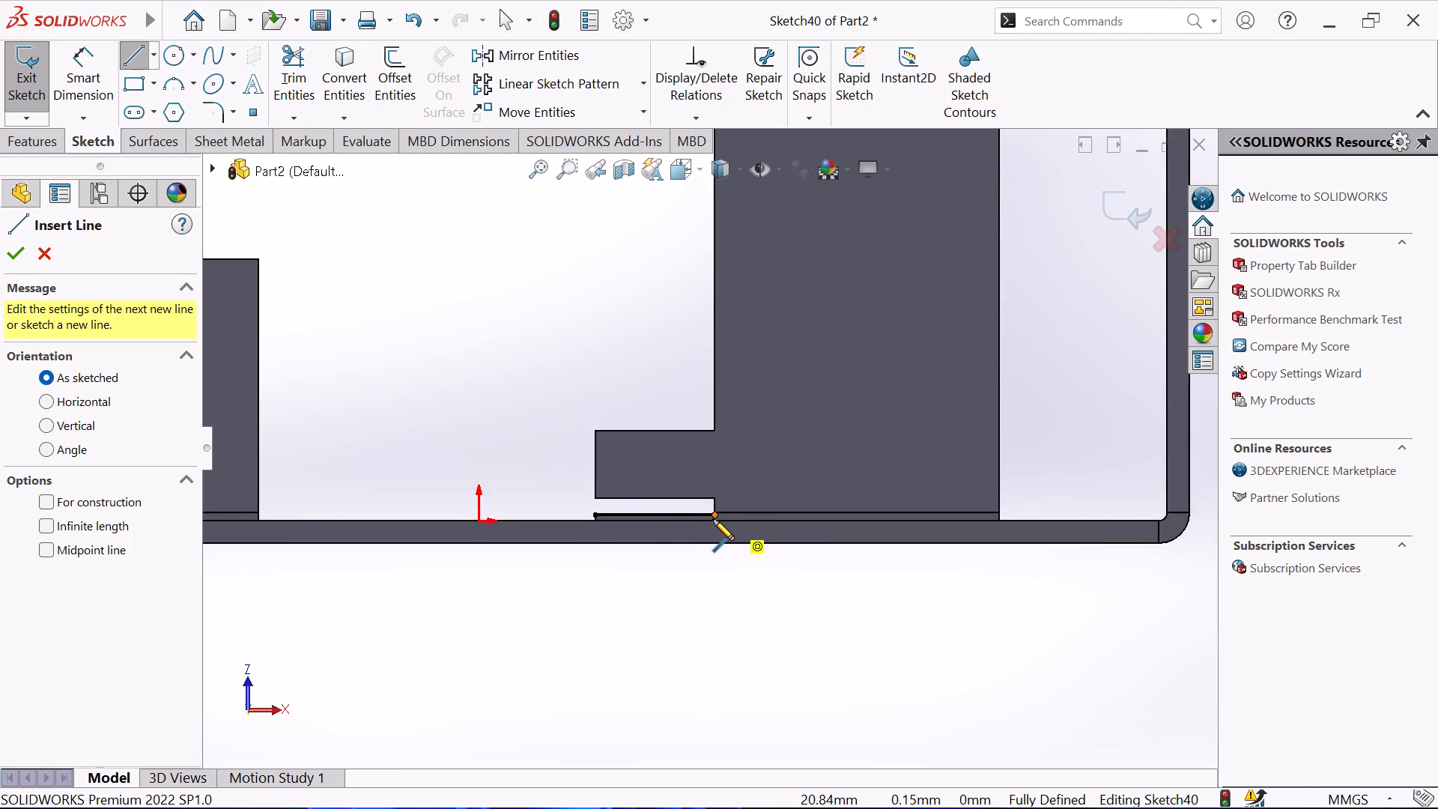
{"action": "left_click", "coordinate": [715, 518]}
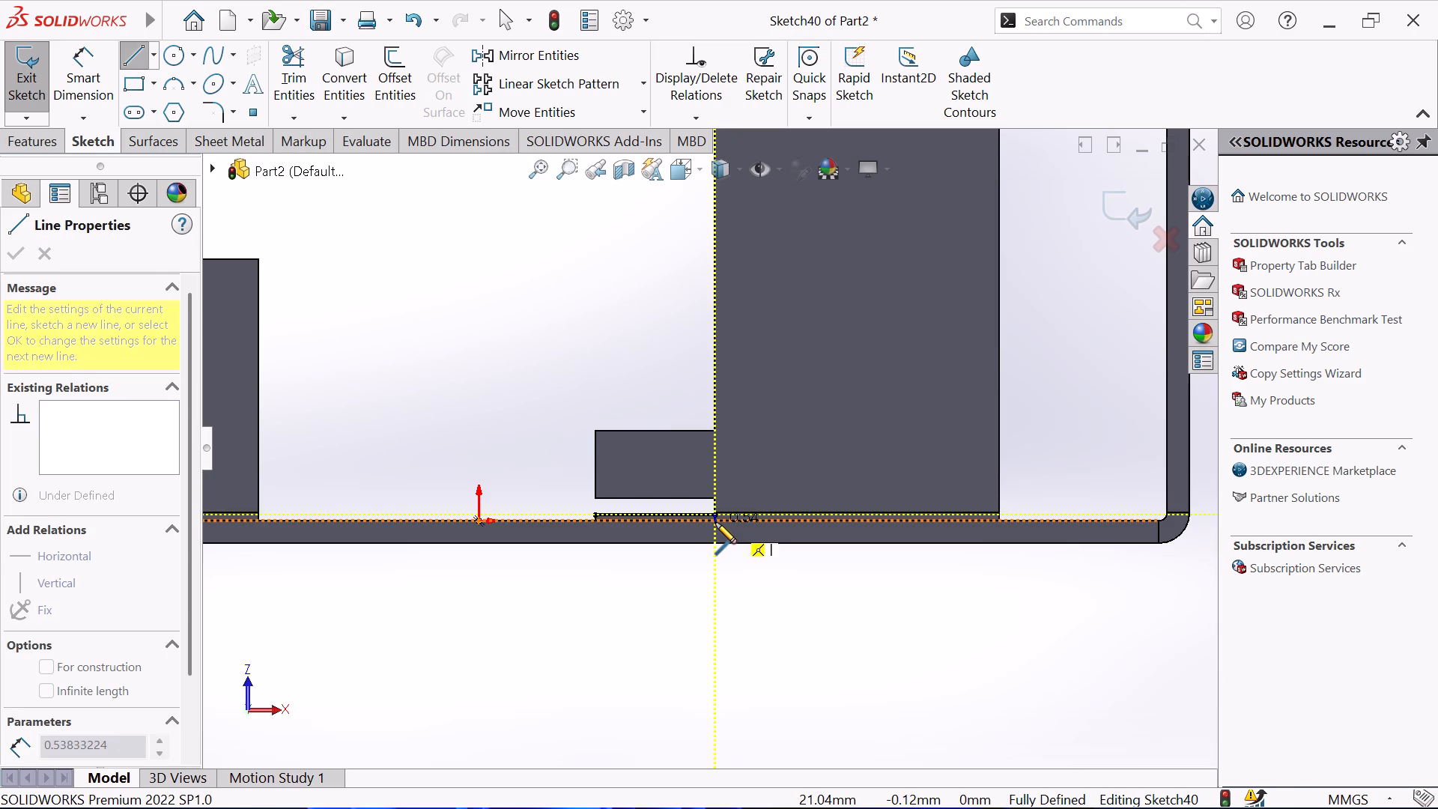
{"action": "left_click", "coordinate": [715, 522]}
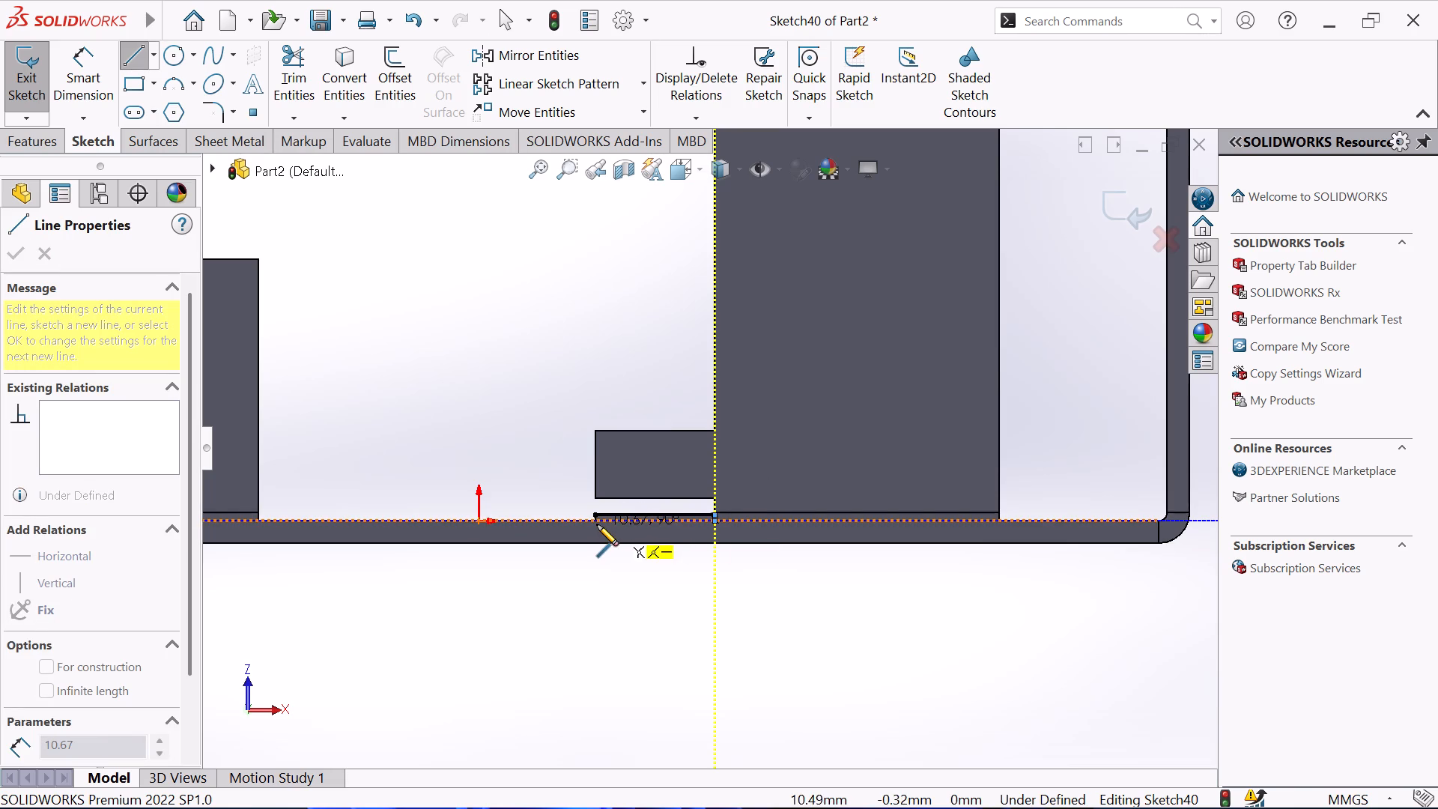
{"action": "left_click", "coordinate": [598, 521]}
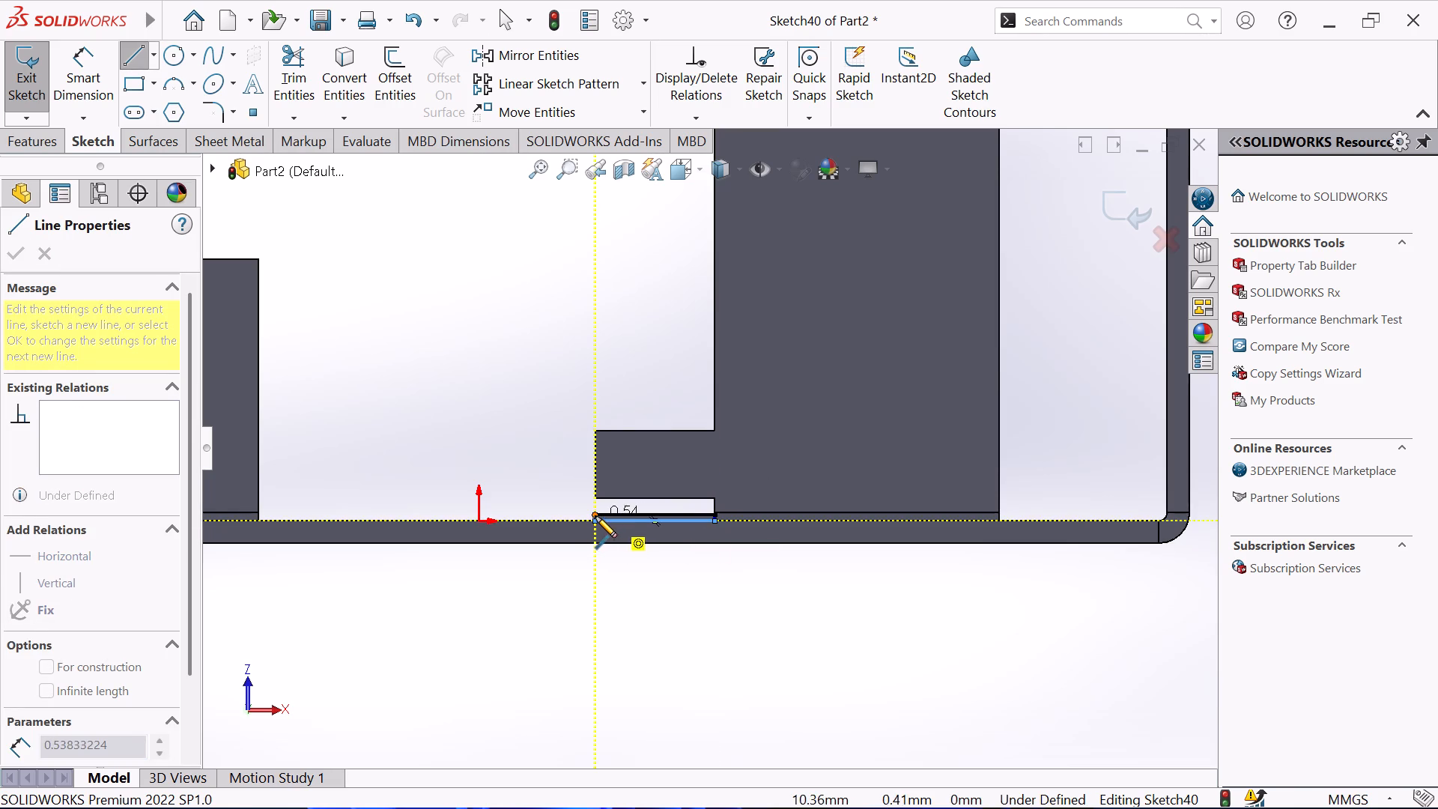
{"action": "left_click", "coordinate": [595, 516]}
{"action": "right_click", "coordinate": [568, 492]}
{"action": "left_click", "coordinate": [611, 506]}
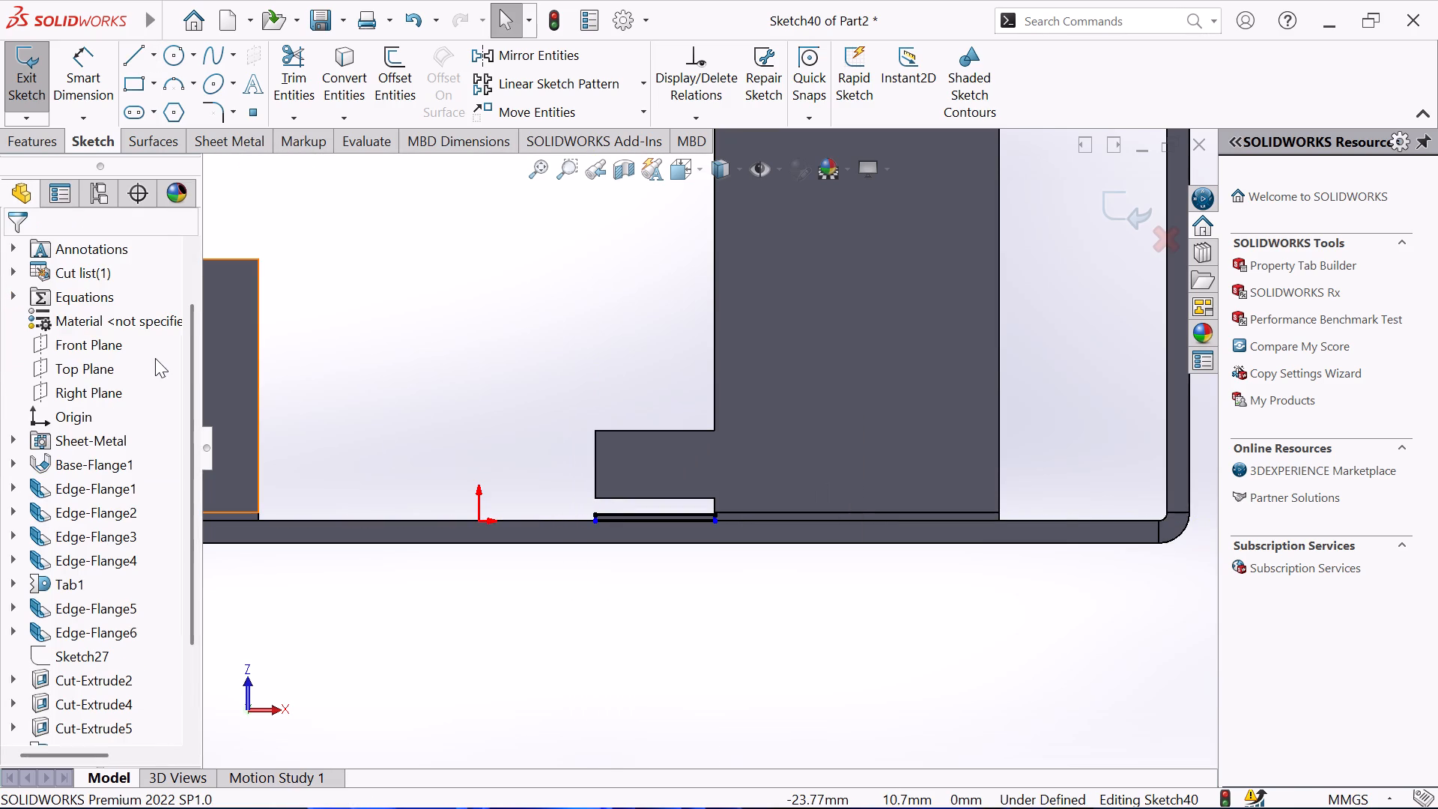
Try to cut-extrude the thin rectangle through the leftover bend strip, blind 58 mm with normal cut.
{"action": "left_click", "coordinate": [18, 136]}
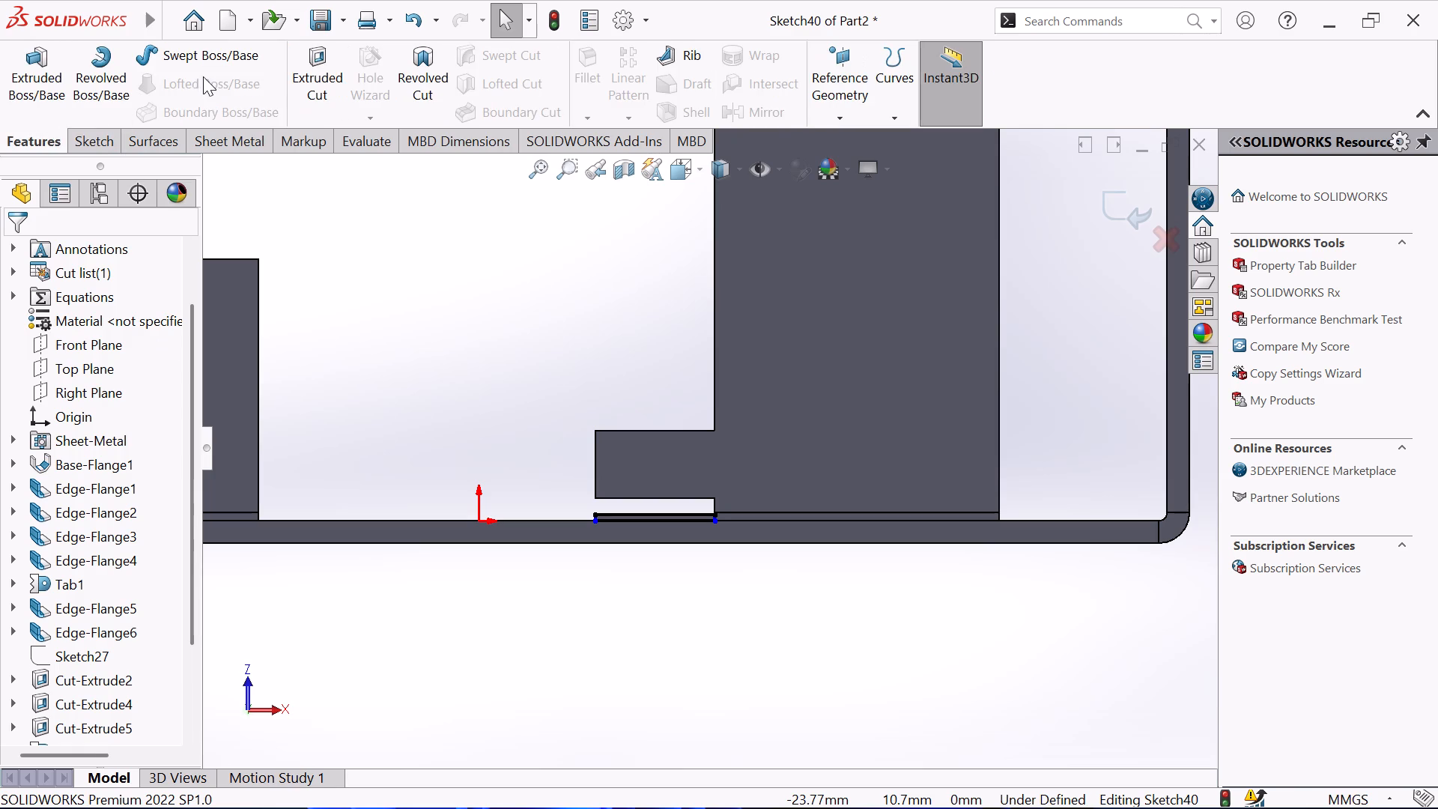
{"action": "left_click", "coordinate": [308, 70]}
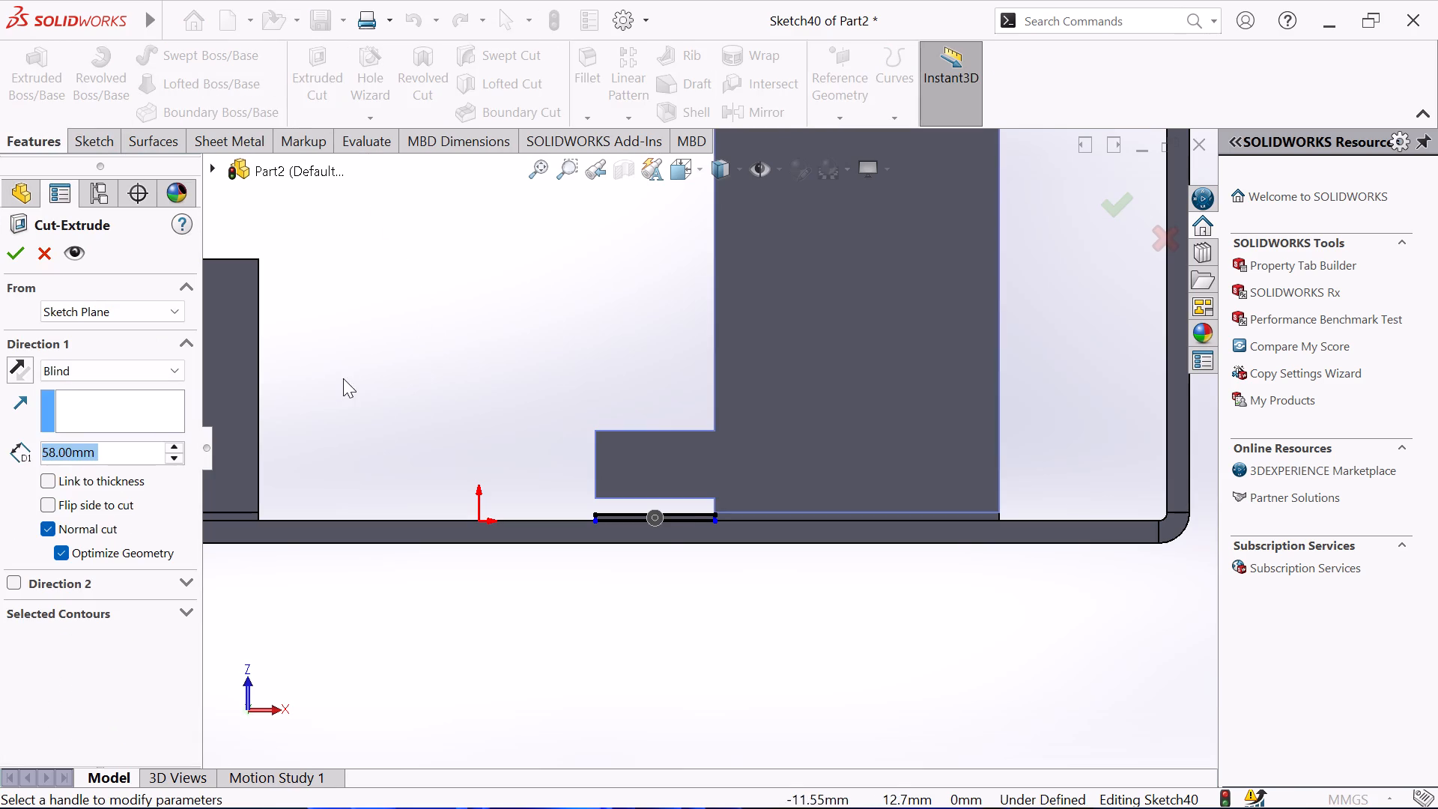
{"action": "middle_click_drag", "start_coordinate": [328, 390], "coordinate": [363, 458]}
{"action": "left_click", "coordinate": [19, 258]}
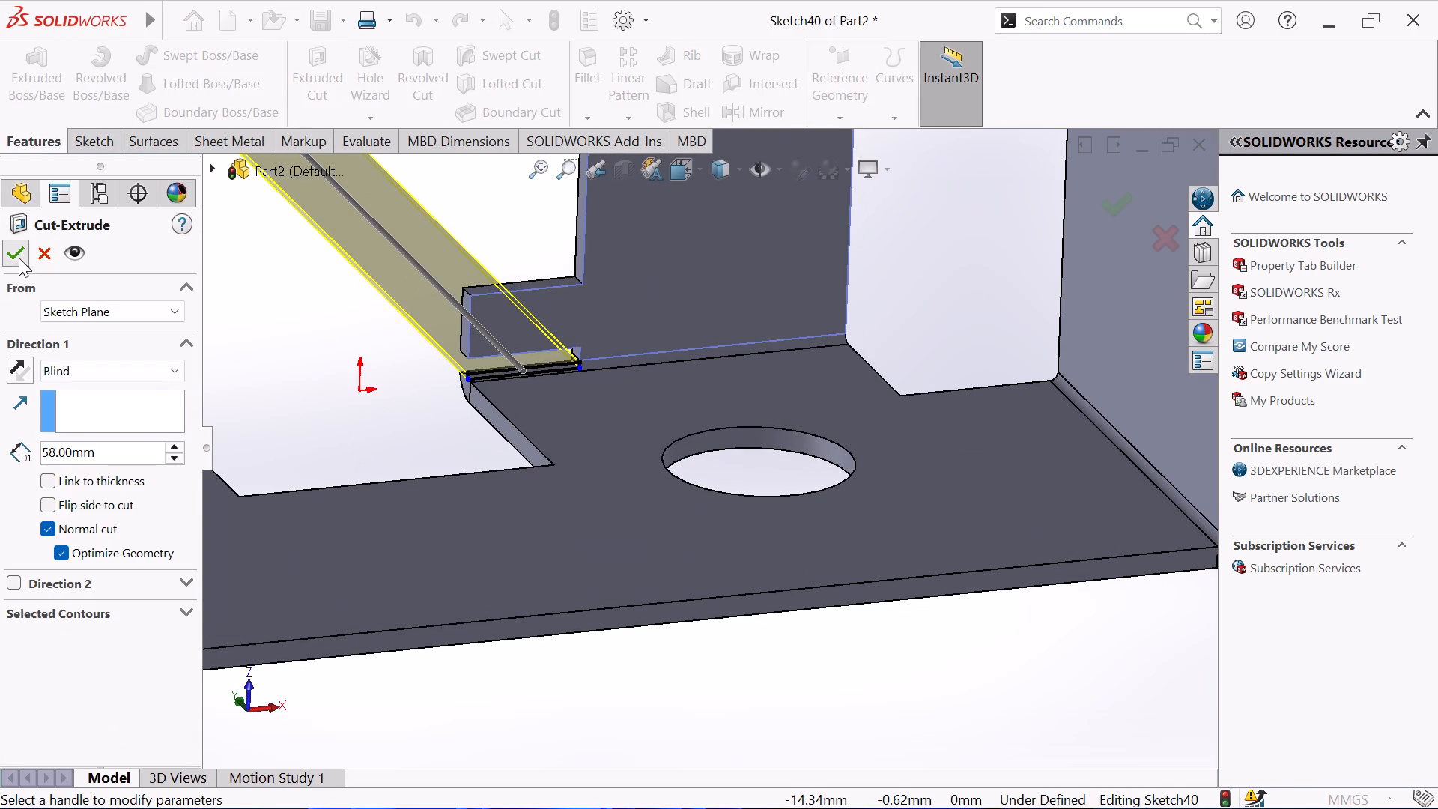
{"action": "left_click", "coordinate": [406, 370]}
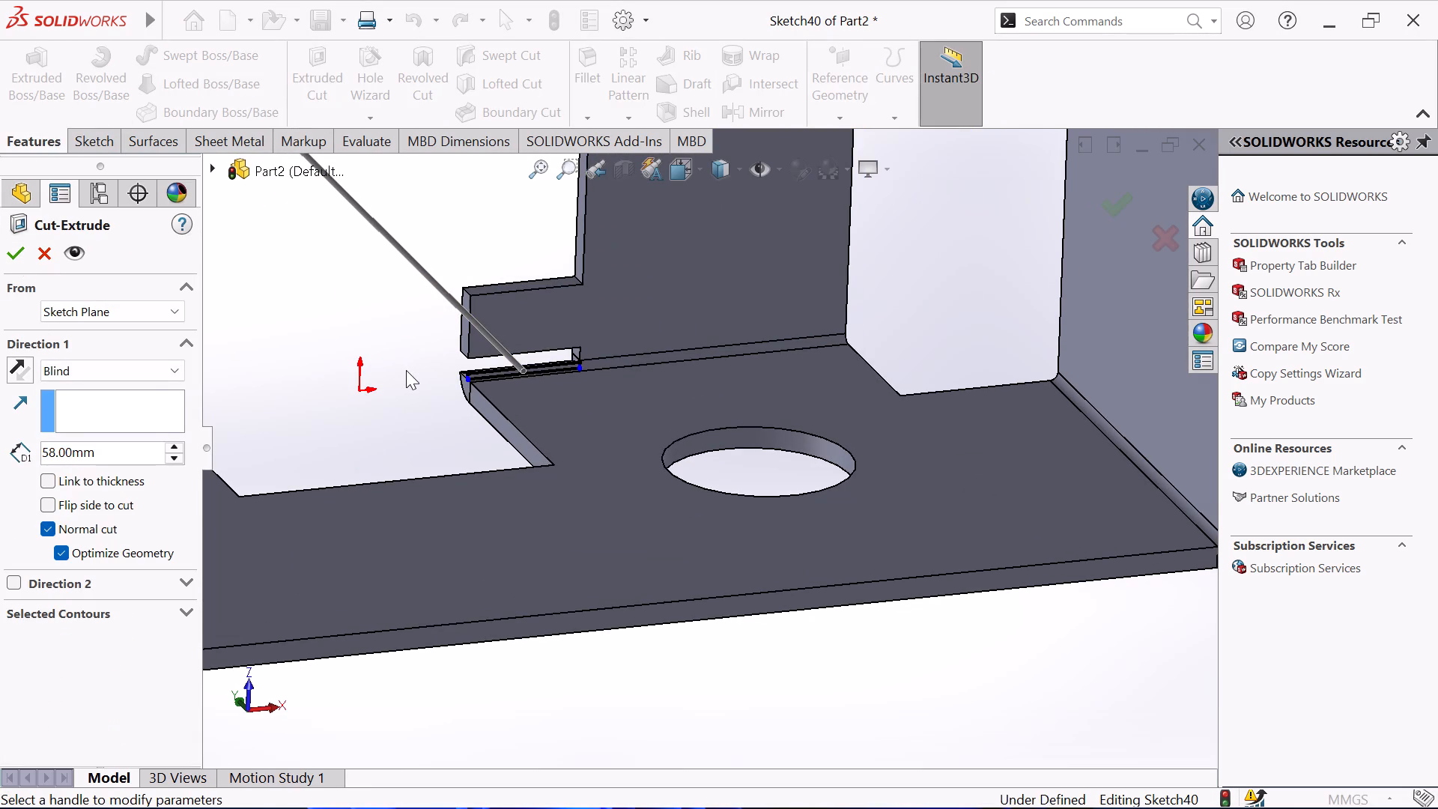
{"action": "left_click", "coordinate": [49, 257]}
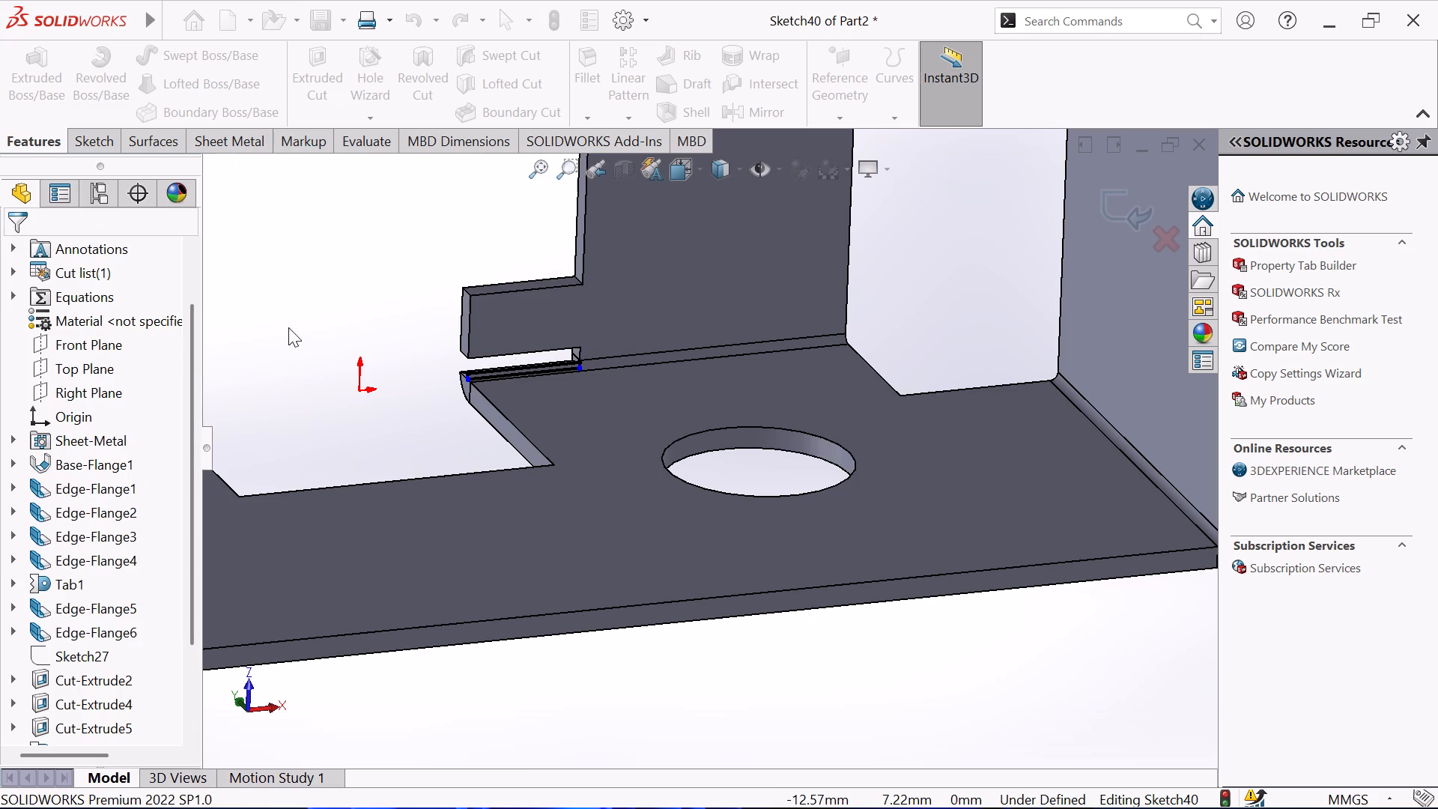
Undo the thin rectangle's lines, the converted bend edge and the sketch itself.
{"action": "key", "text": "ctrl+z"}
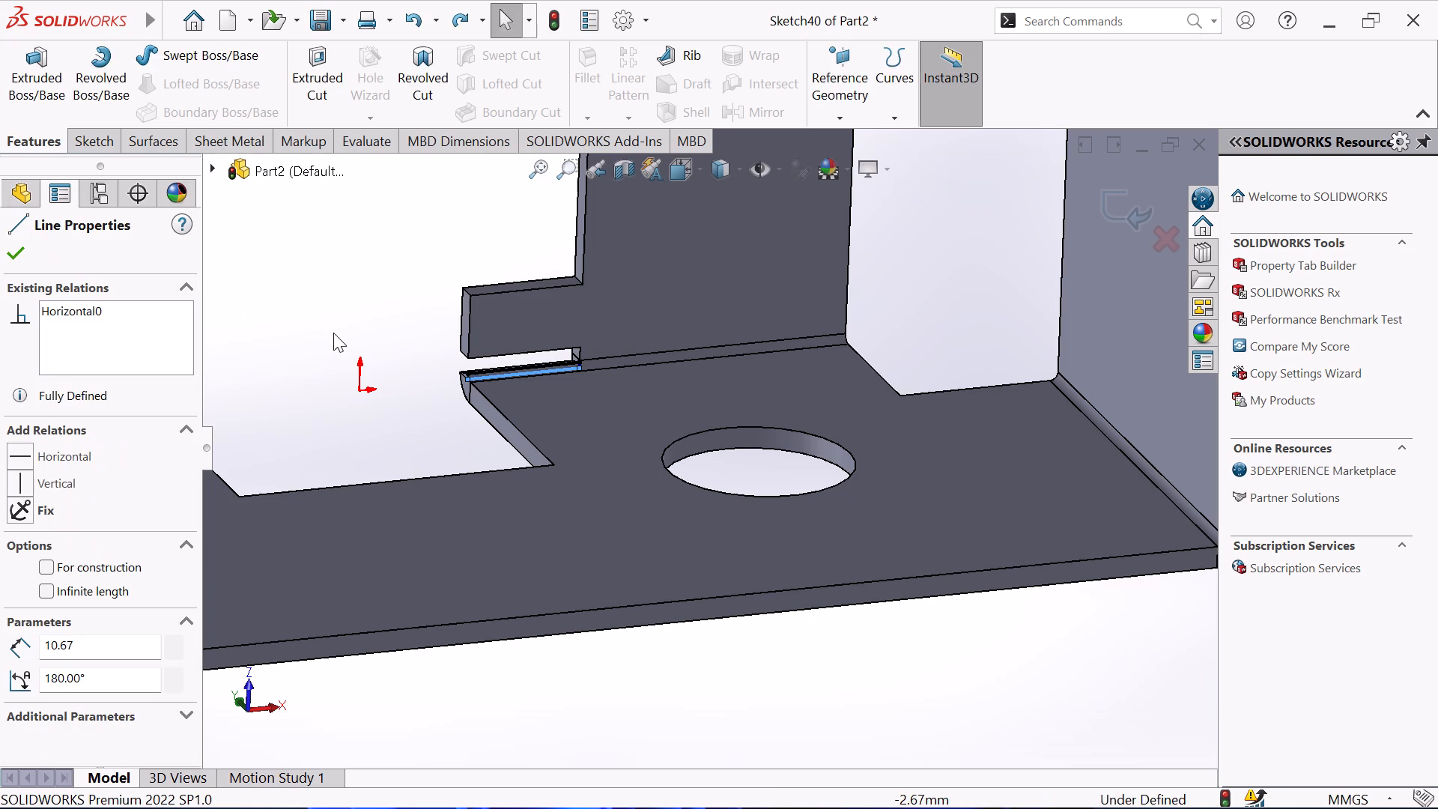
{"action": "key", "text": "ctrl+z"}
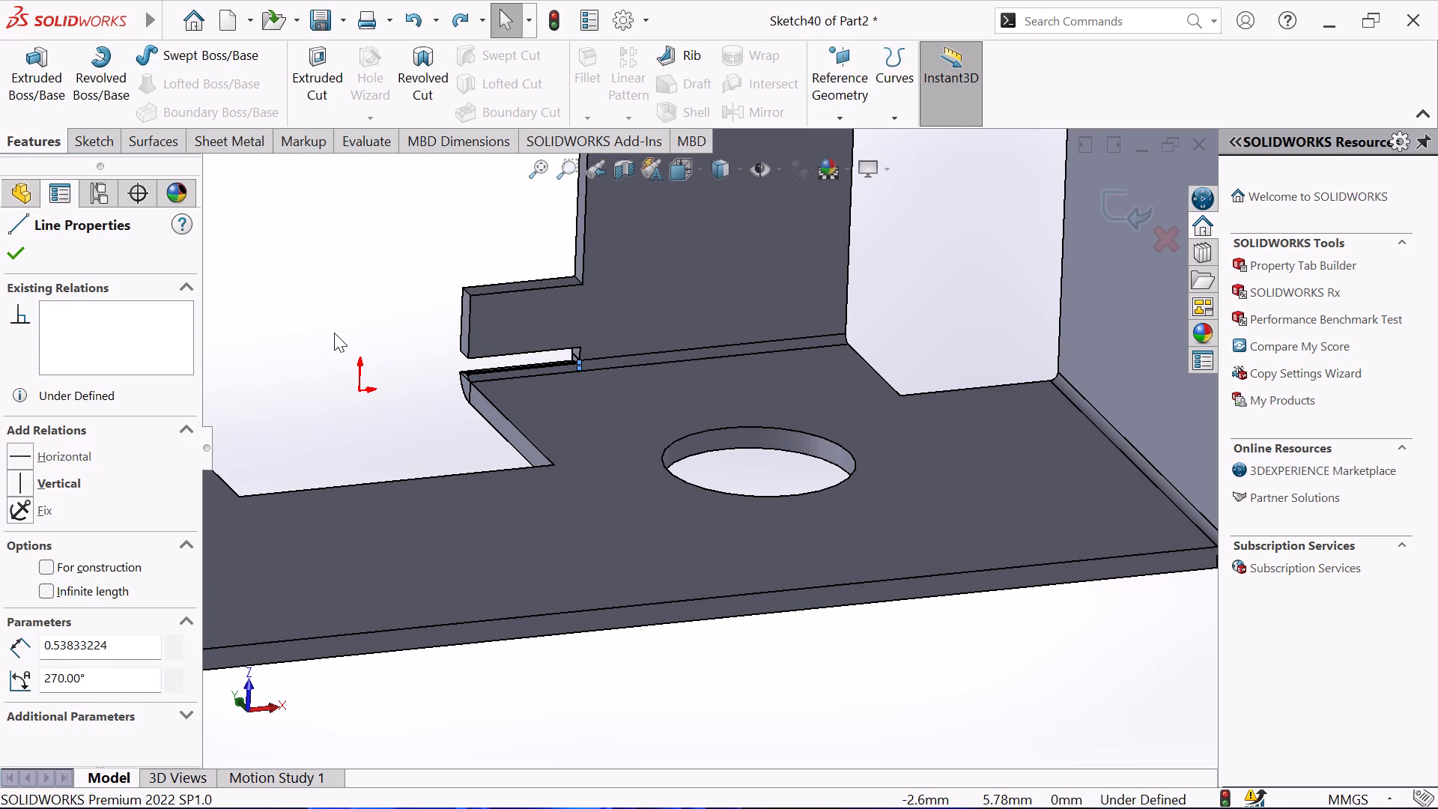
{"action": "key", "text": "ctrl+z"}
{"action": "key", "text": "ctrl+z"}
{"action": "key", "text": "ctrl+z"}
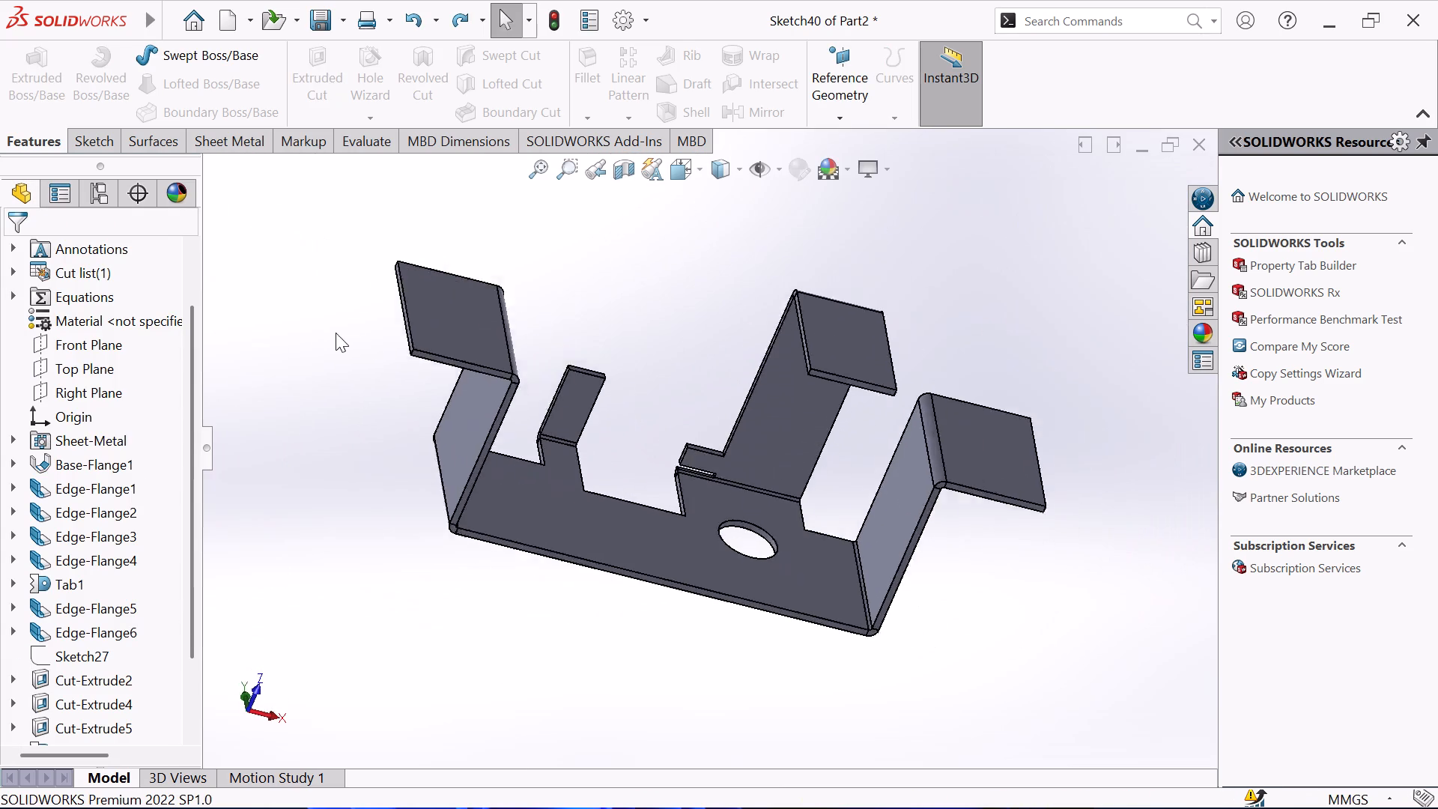
Start a new sketch on the narrowed tab's flange face and convert the step's outer vertical end edge into a sketch line.
{"action": "left_click", "coordinate": [782, 437]}
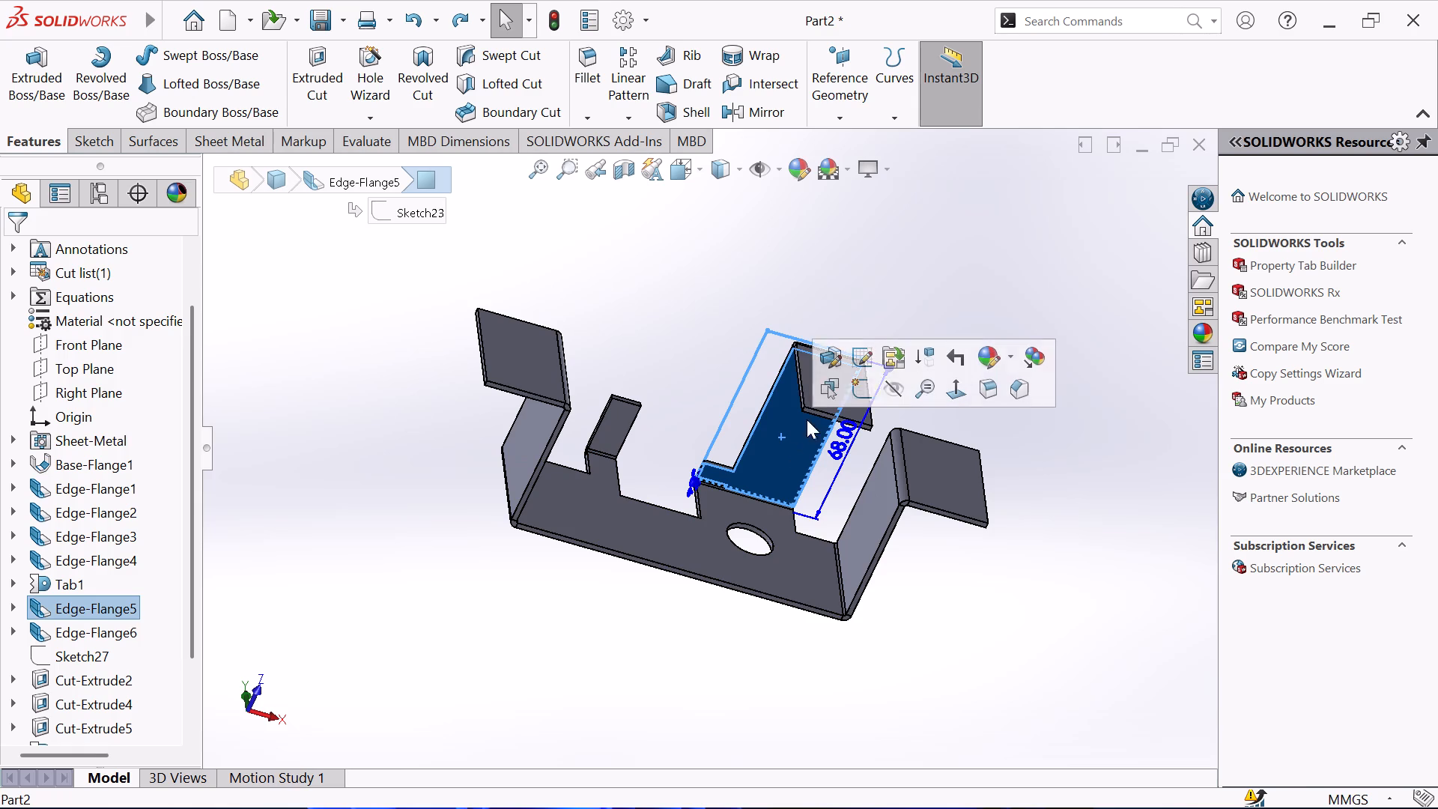
{"action": "left_click", "coordinate": [863, 395]}
{"action": "left_click", "coordinate": [676, 393]}
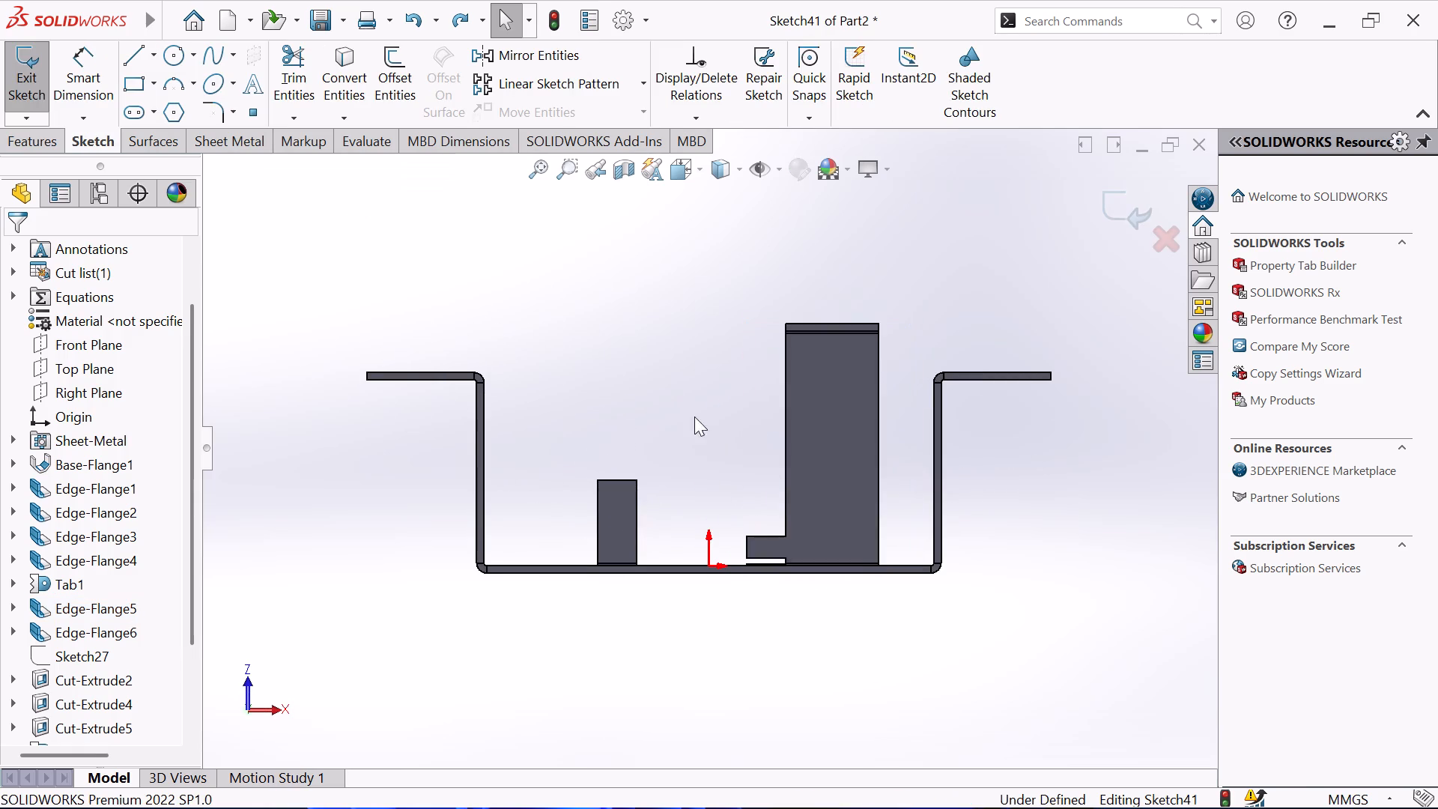
{"action": "scroll", "coordinate": [835, 529], "scroll_direction": "down", "scroll_amount": 2}
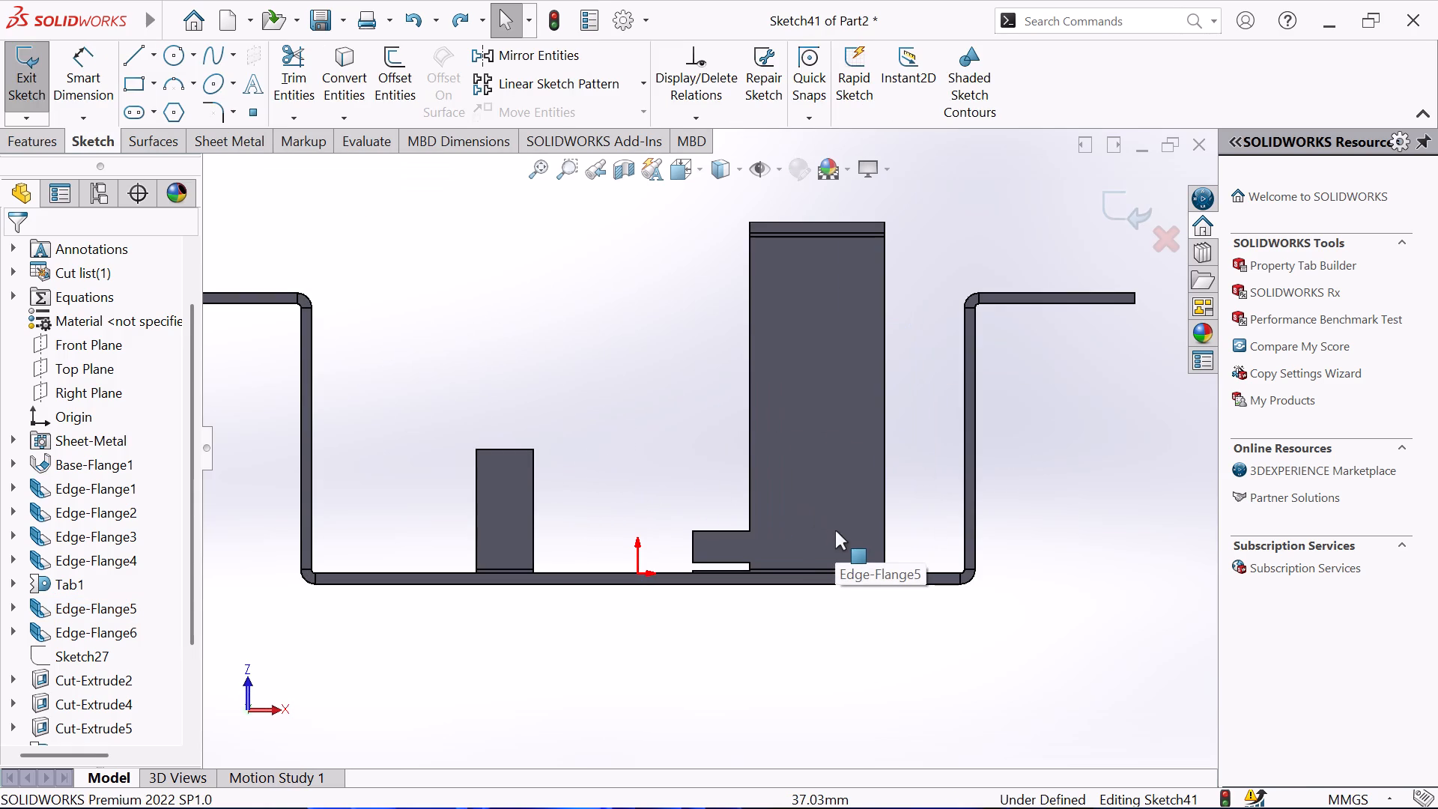
{"action": "scroll", "coordinate": [835, 530], "scroll_direction": "down", "scroll_amount": 2}
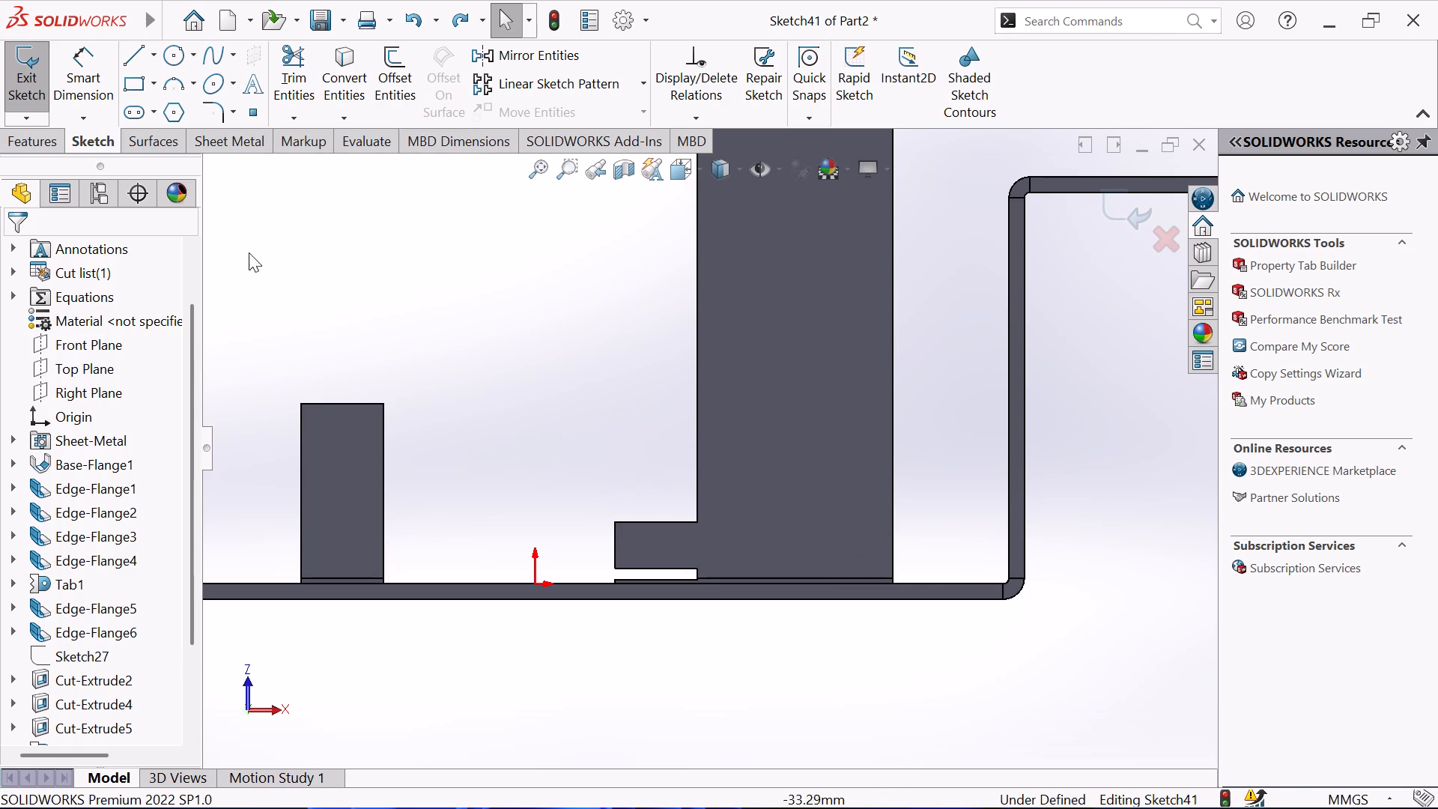
{"action": "left_click", "coordinate": [613, 540]}
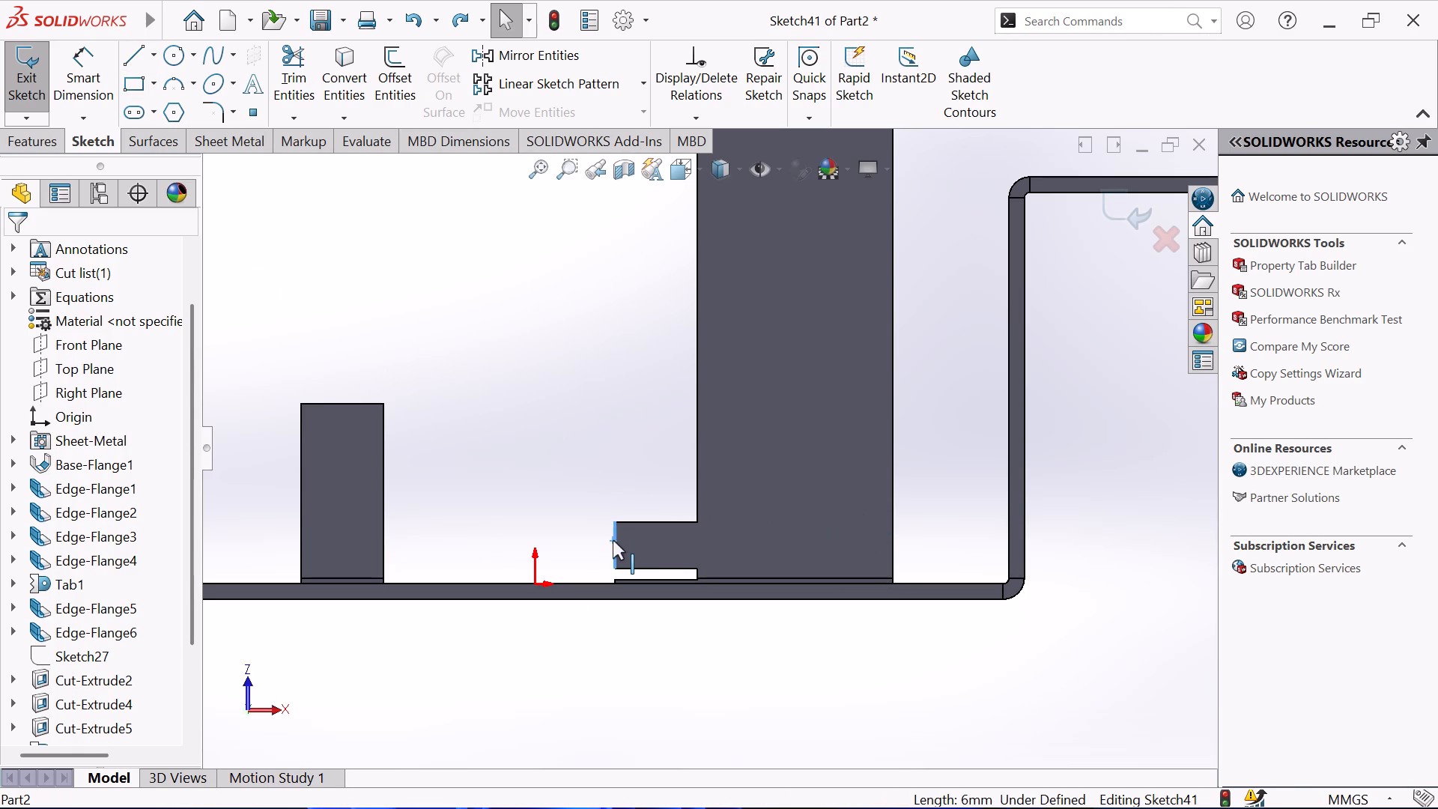
{"action": "left_click", "coordinate": [336, 85]}
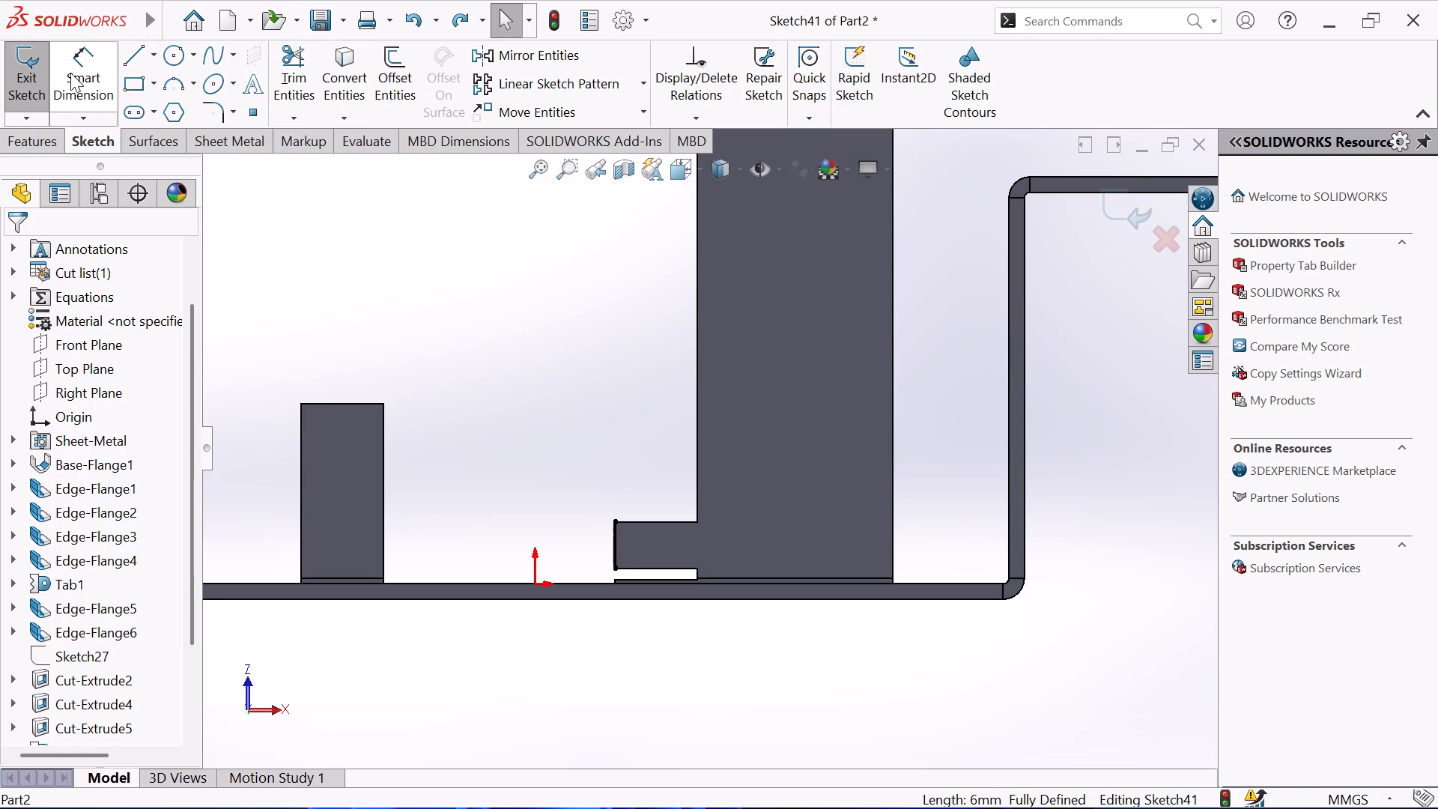
Check the distance between the converted end line and the tab's far vertical edge with a trial dimension.
{"action": "left_click", "coordinate": [103, 73]}
{"action": "left_click", "coordinate": [614, 536]}
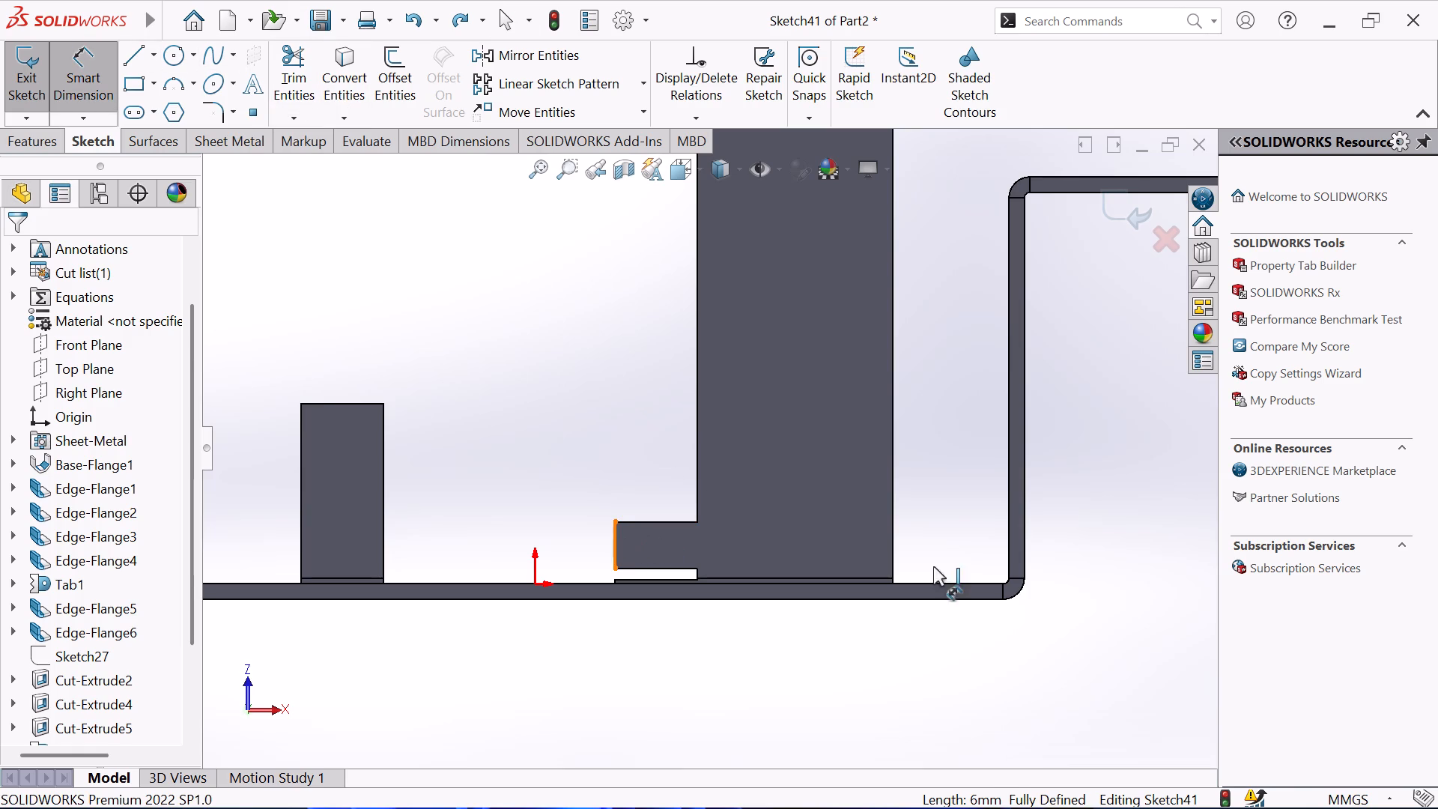
{"action": "left_click", "coordinate": [895, 524]}
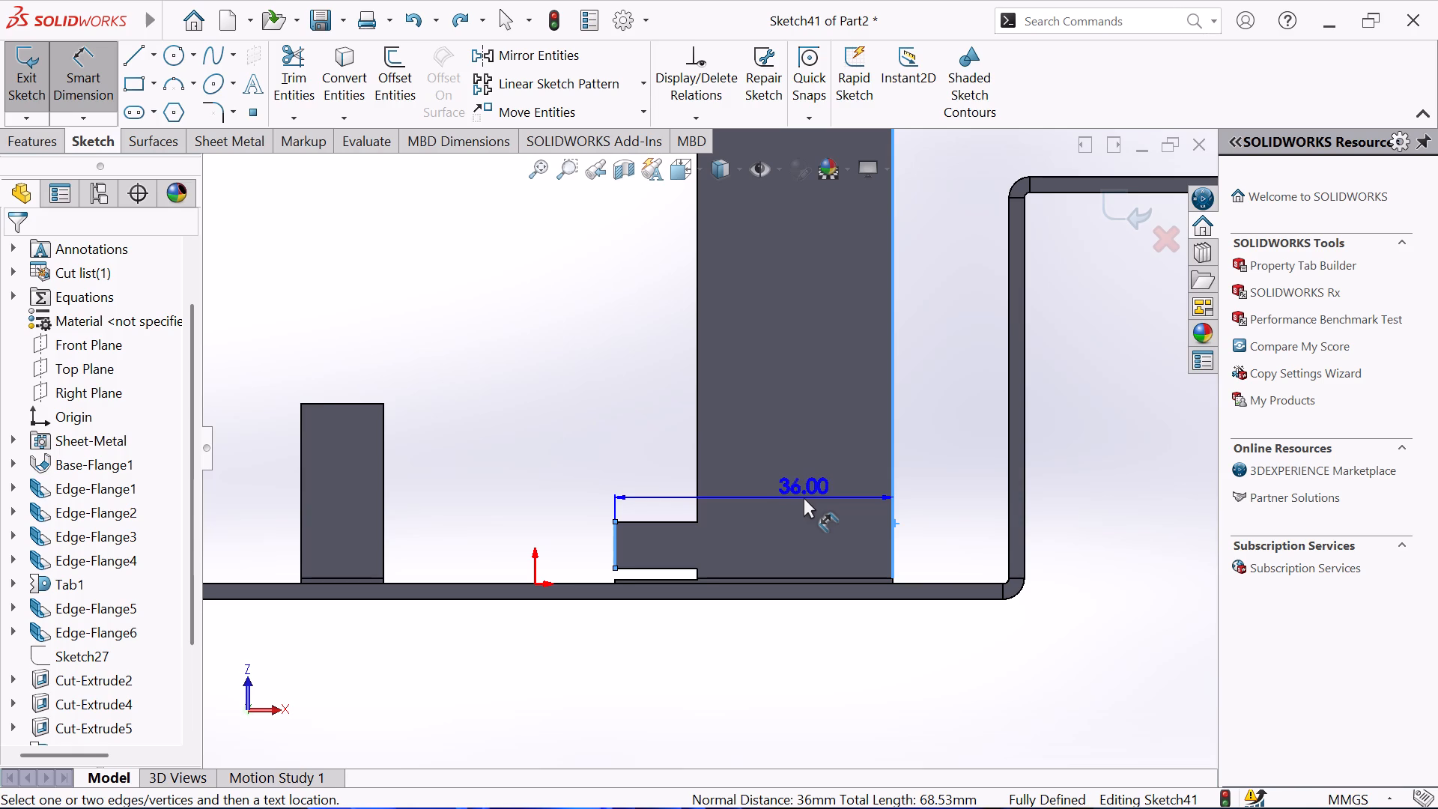
{"action": "key", "text": "Escape"}
{"action": "key", "text": "Escape"}
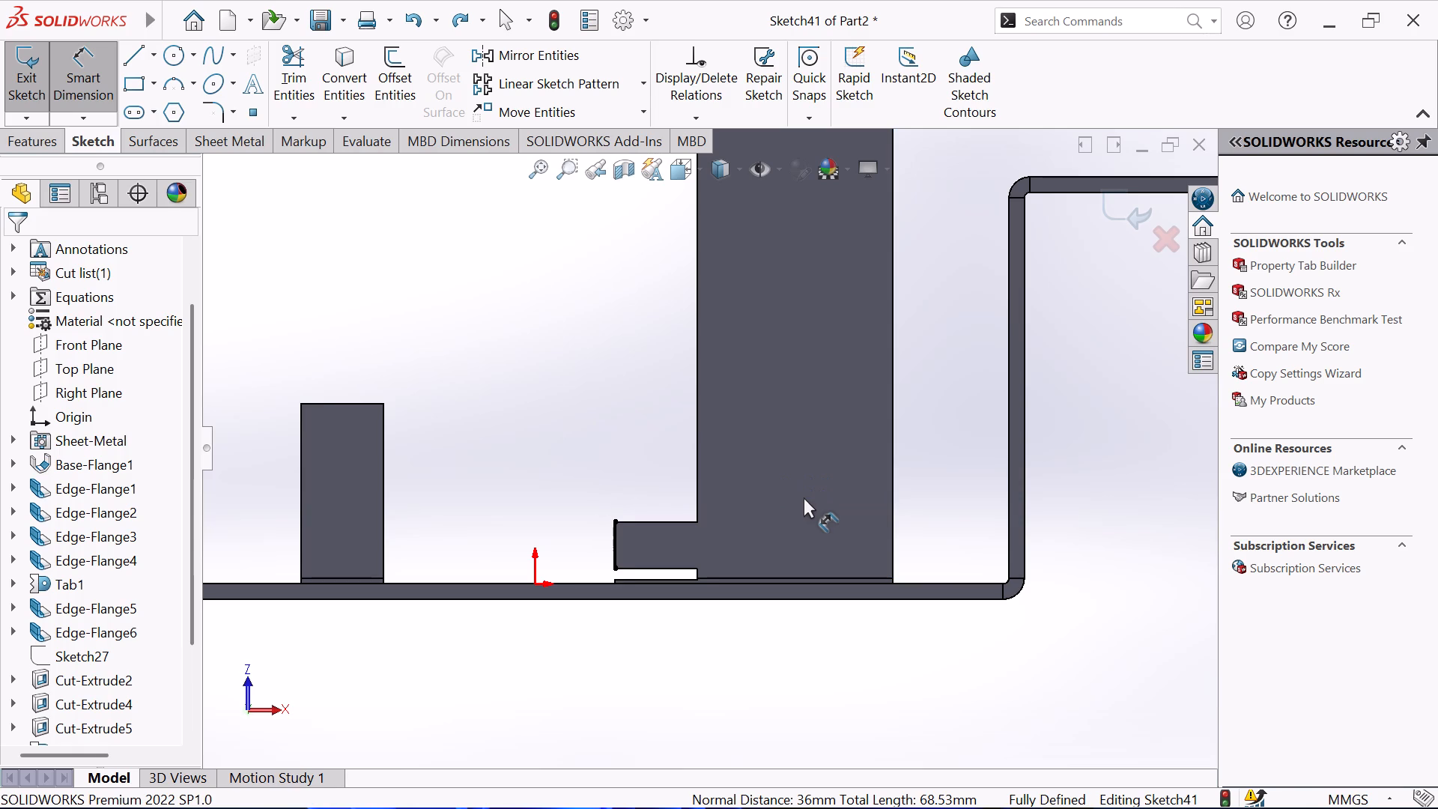
{"action": "key", "text": "Escape"}
{"action": "key", "text": "Escape"}
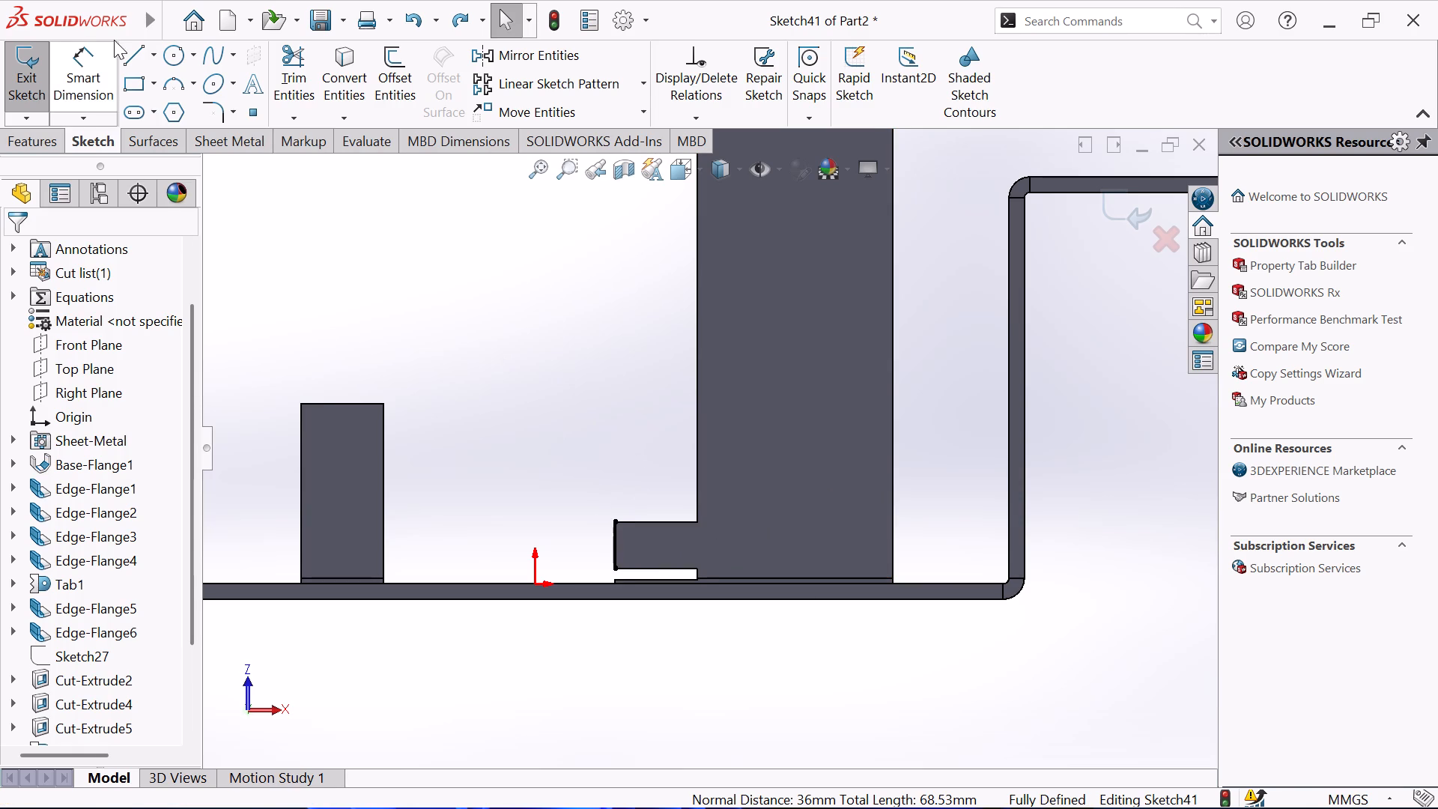
Close the converted end line into a rectangle about 10.34 by 6 mm with three lines extending outward from the step's end.
{"action": "left_click", "coordinate": [136, 58]}
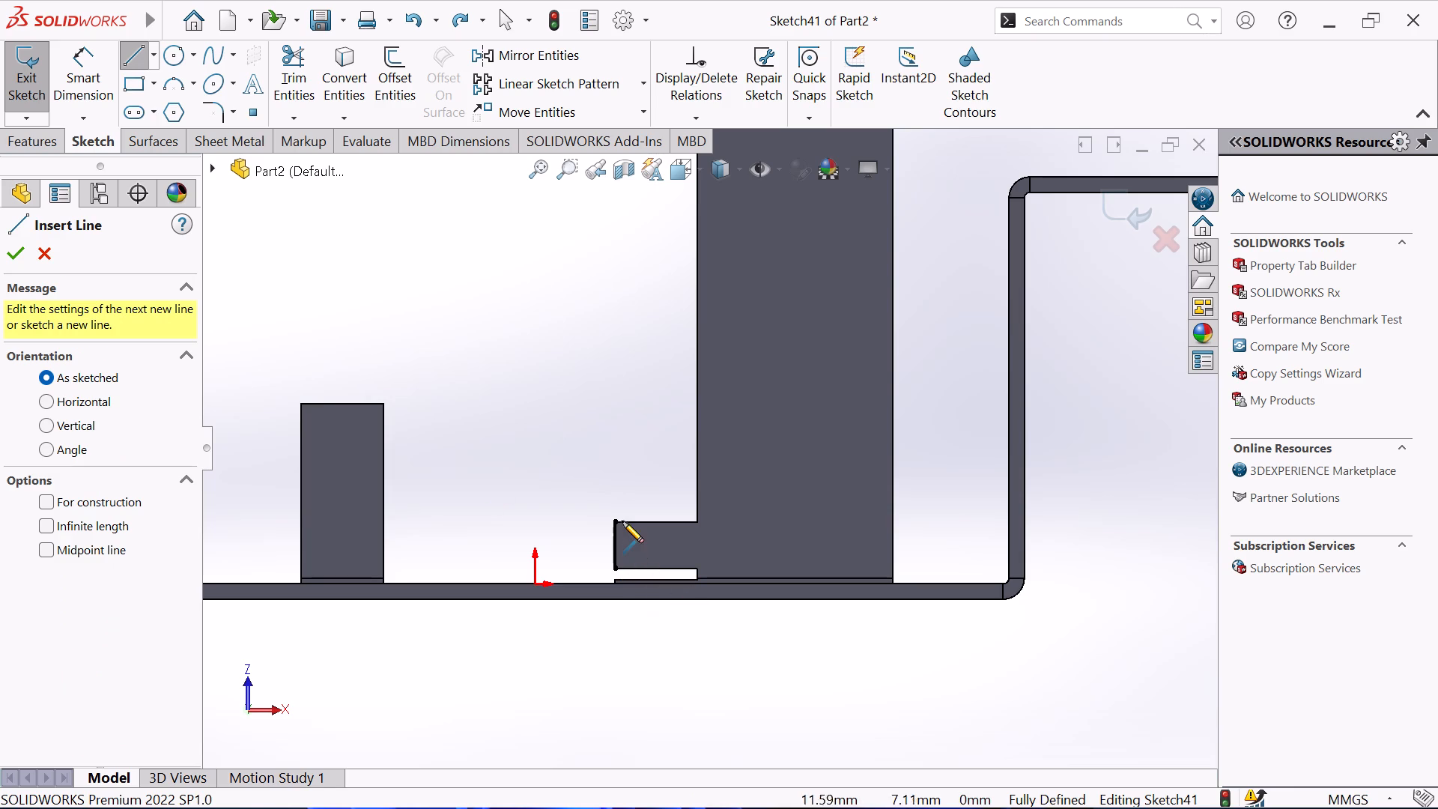
{"action": "left_click", "coordinate": [612, 521]}
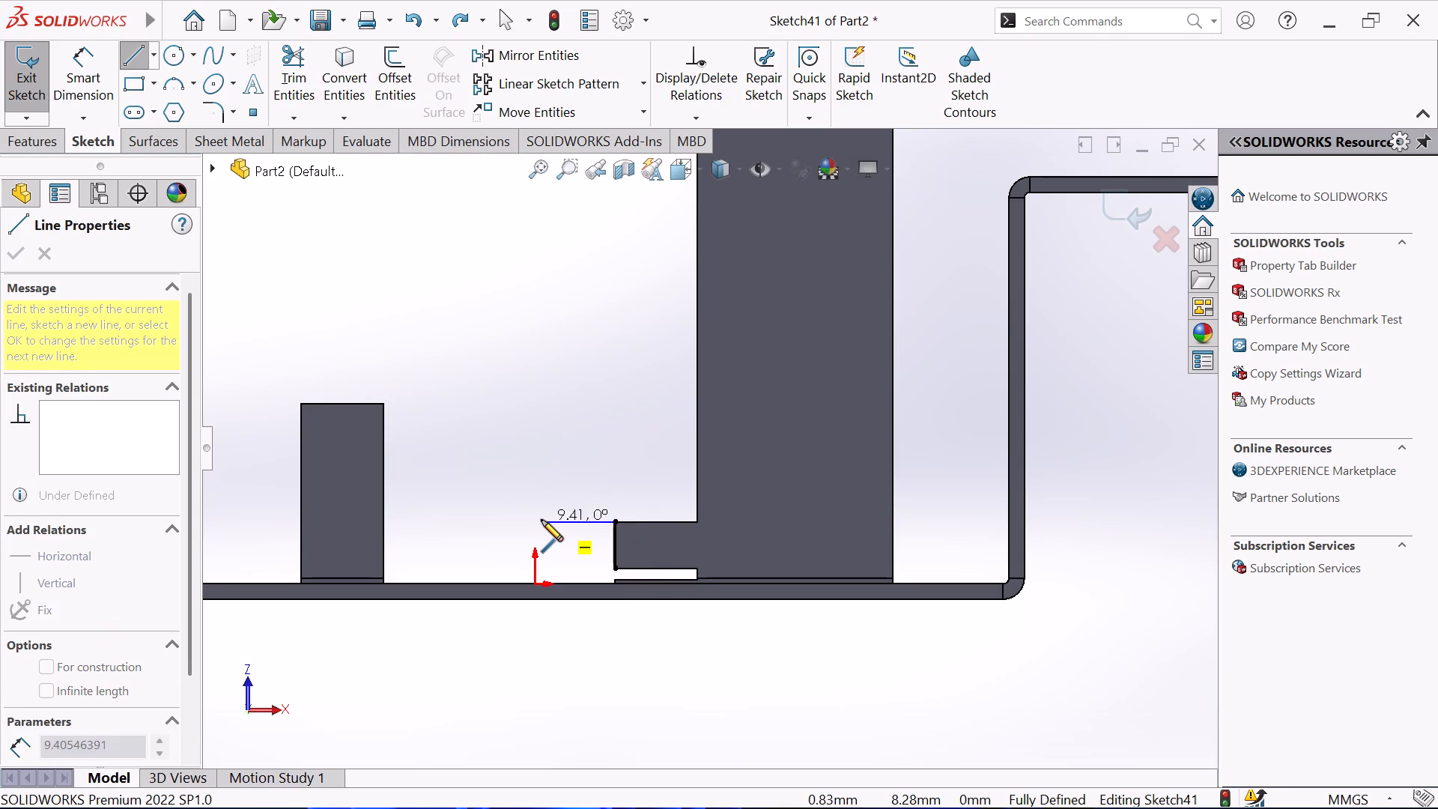
{"action": "left_click", "coordinate": [539, 521]}
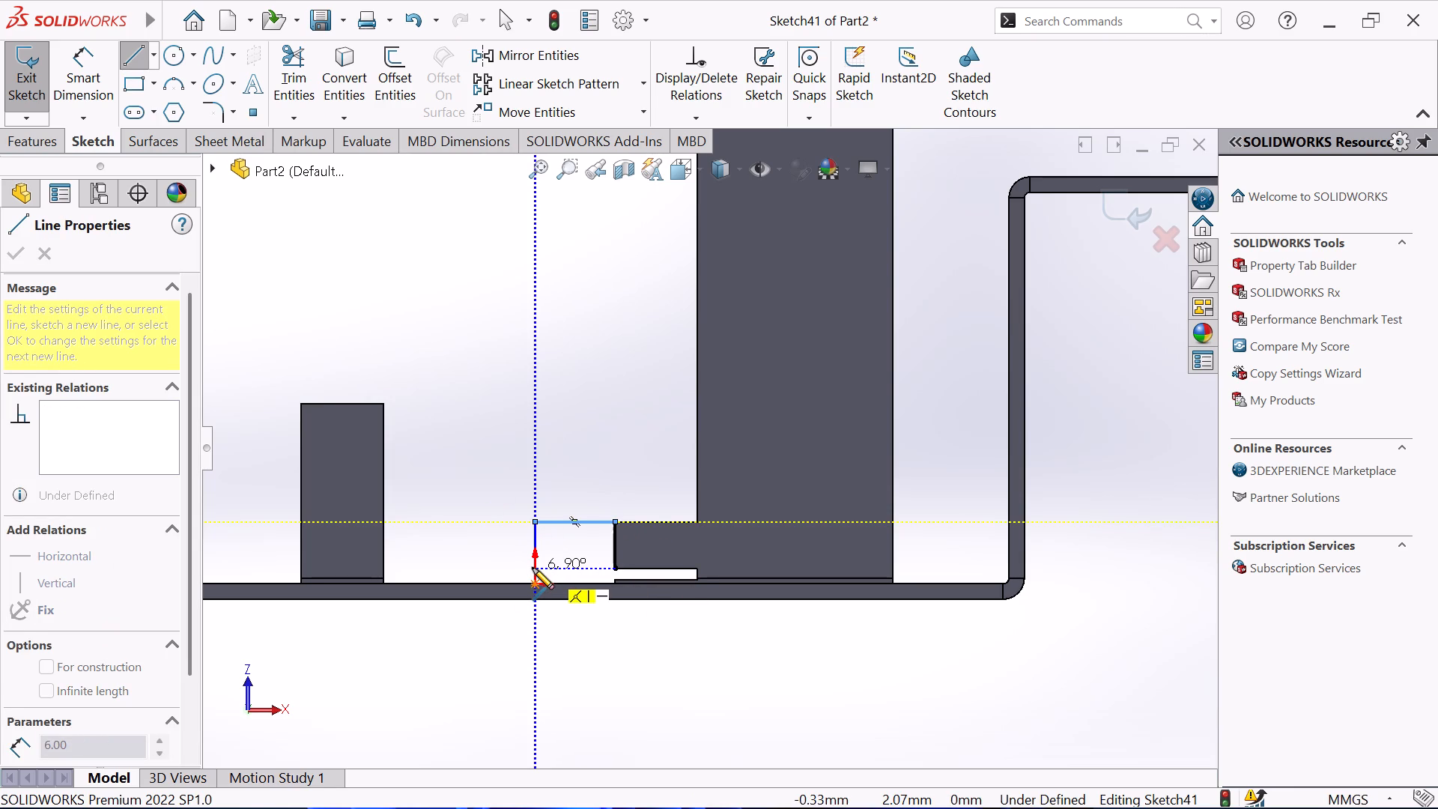
{"action": "left_click", "coordinate": [533, 568]}
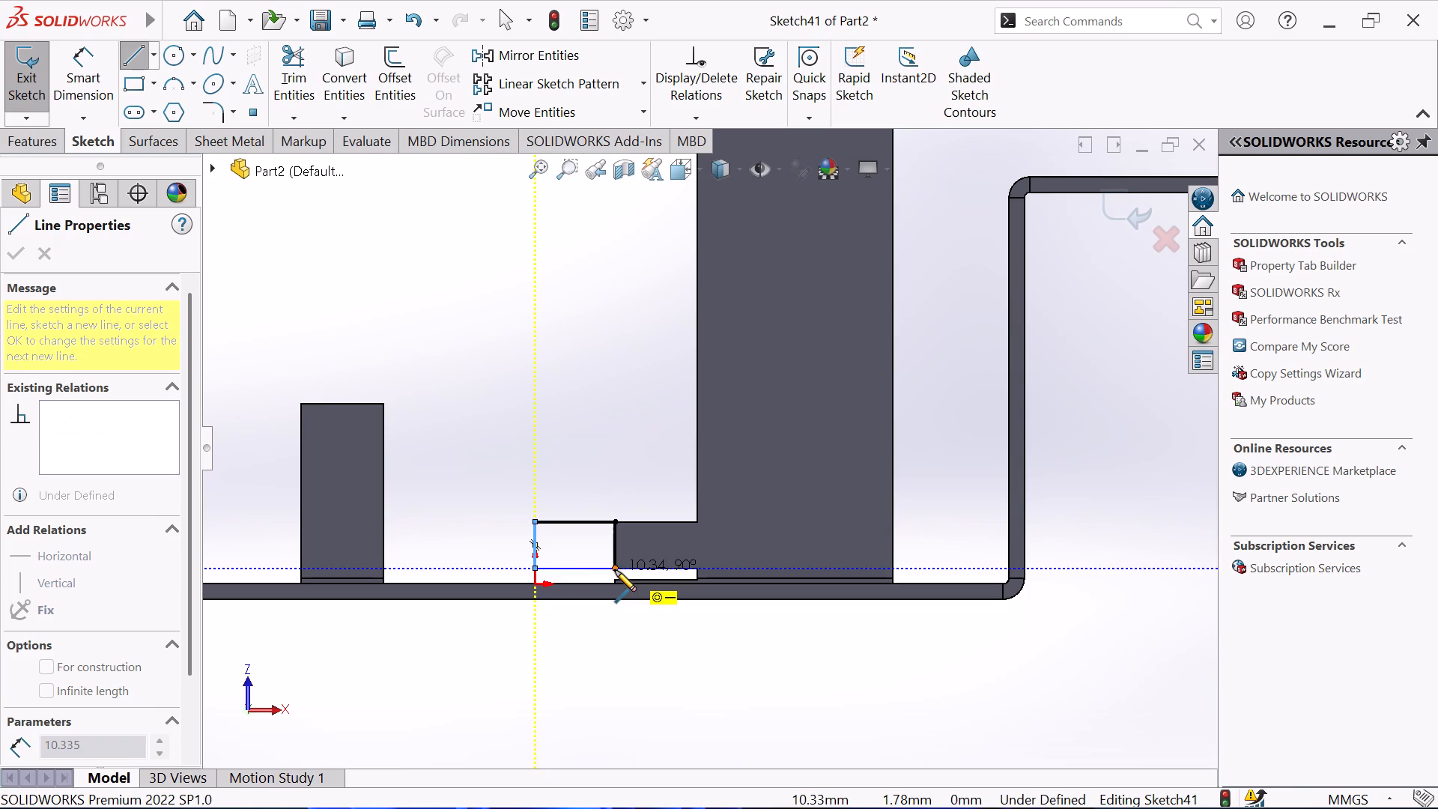
{"action": "left_click", "coordinate": [615, 570]}
{"action": "right_click", "coordinate": [603, 460]}
{"action": "left_click", "coordinate": [653, 475]}
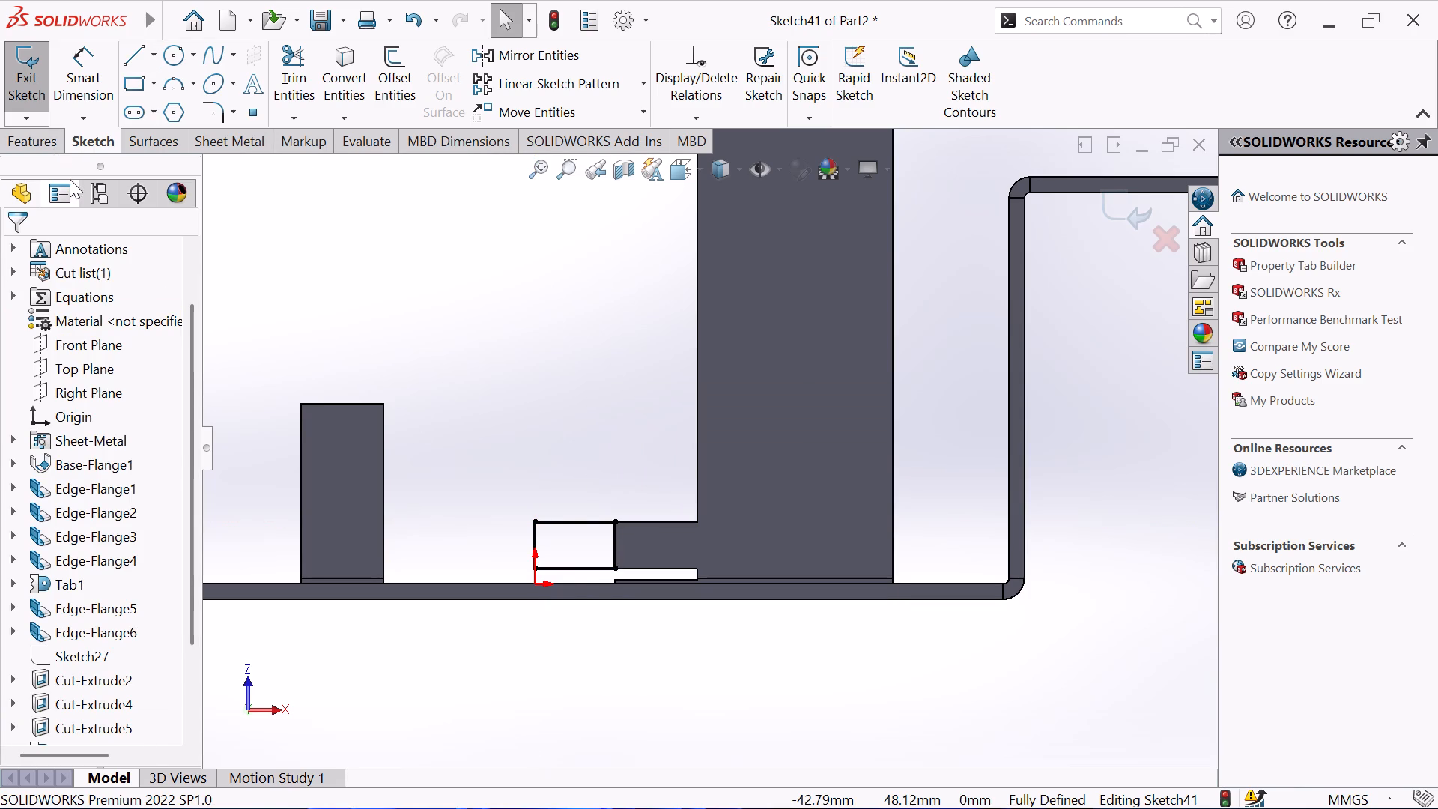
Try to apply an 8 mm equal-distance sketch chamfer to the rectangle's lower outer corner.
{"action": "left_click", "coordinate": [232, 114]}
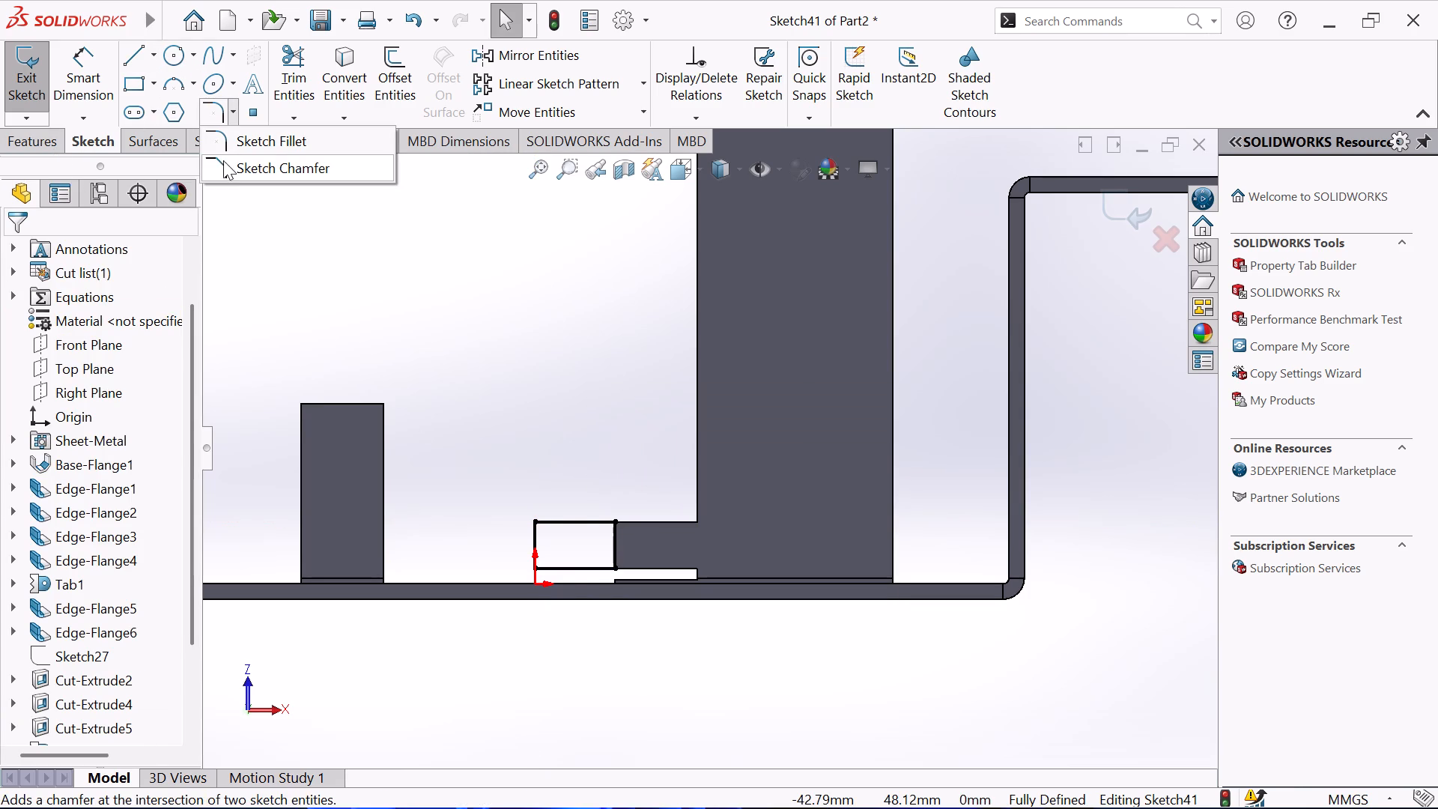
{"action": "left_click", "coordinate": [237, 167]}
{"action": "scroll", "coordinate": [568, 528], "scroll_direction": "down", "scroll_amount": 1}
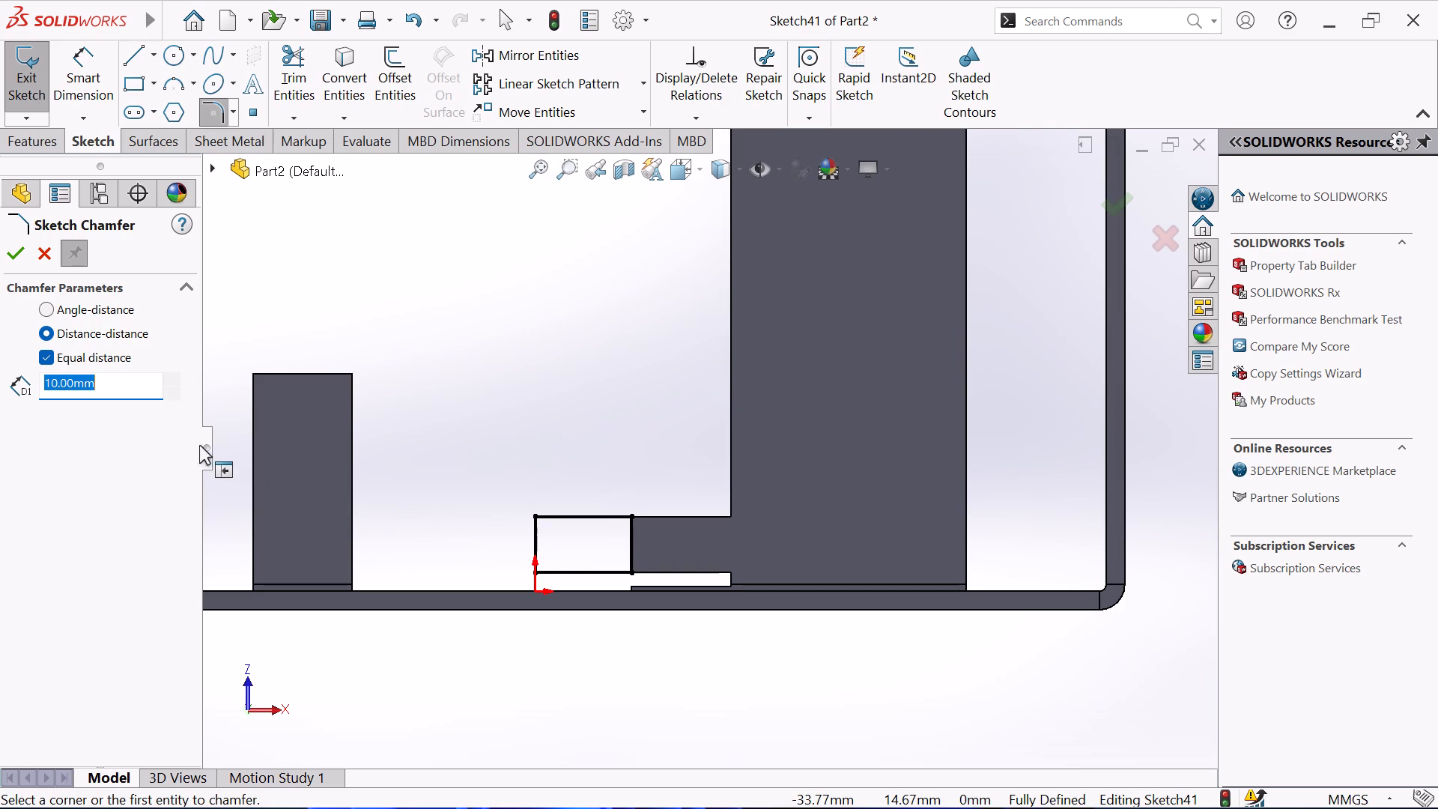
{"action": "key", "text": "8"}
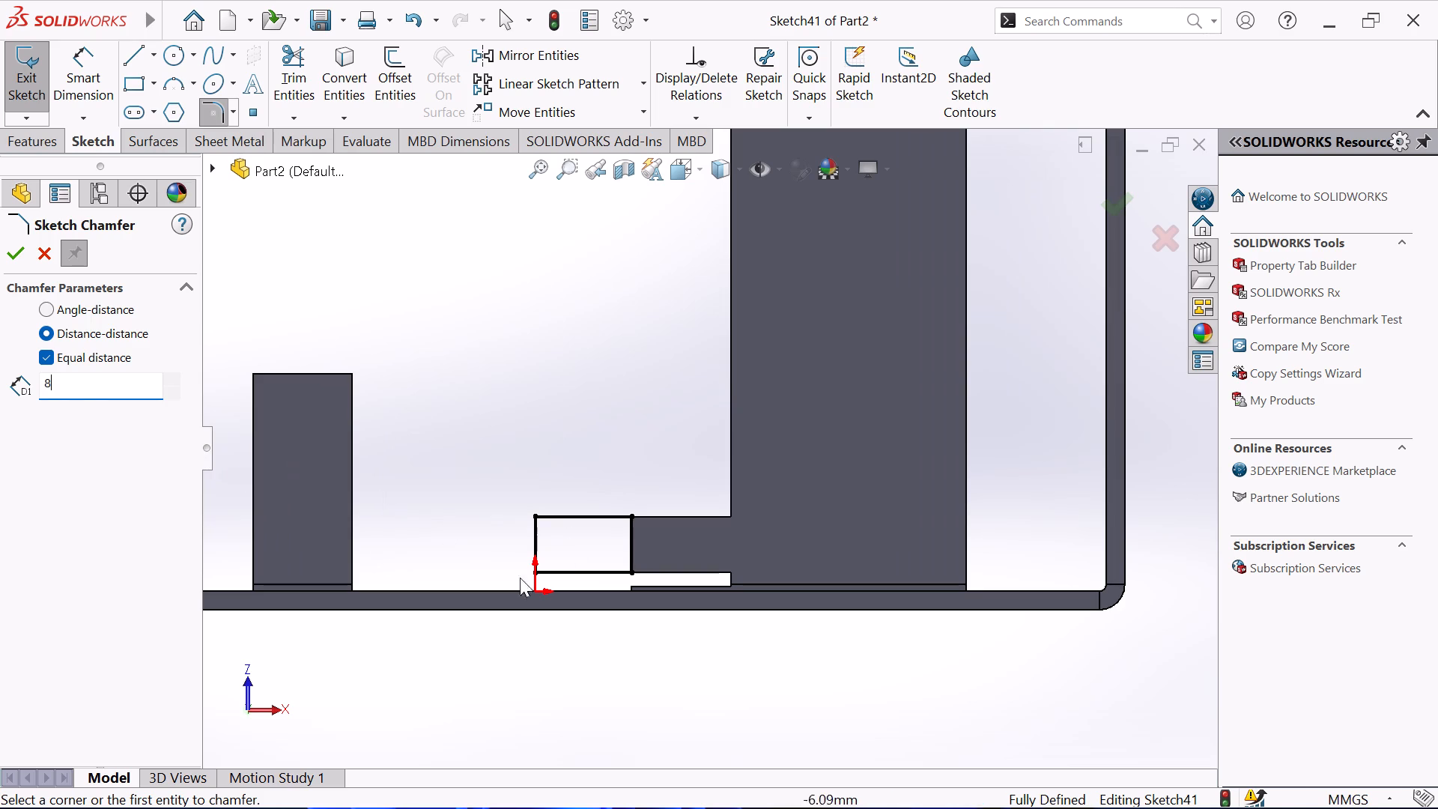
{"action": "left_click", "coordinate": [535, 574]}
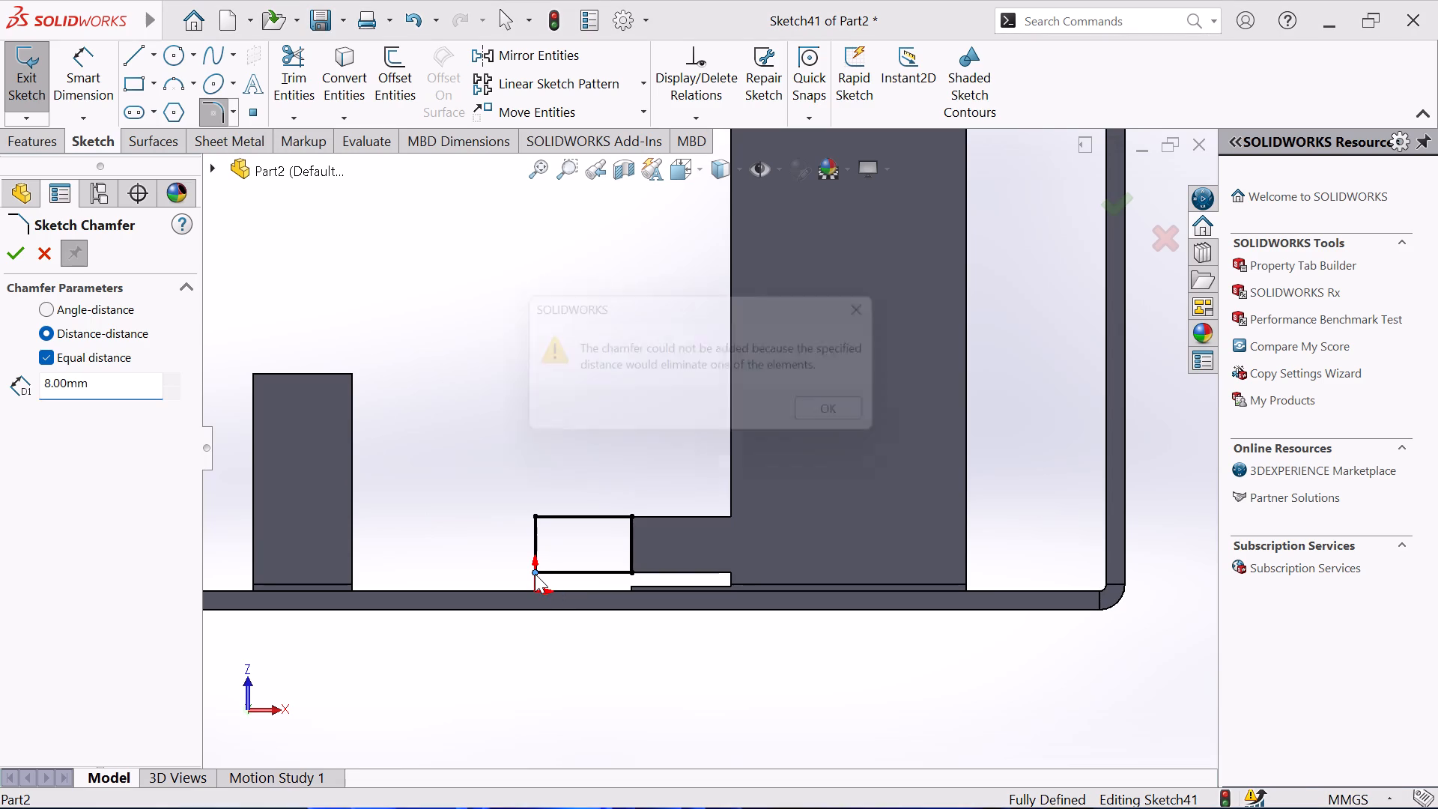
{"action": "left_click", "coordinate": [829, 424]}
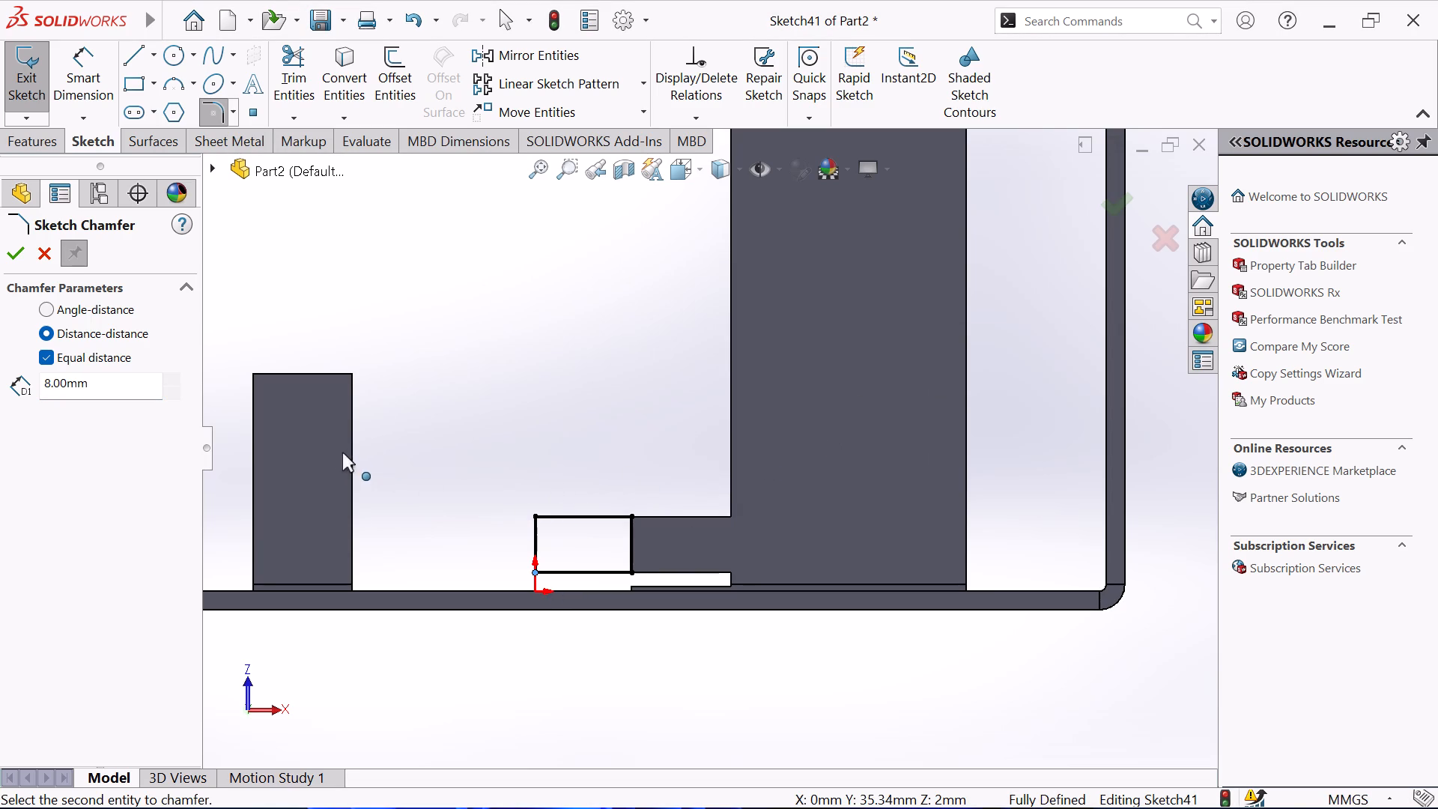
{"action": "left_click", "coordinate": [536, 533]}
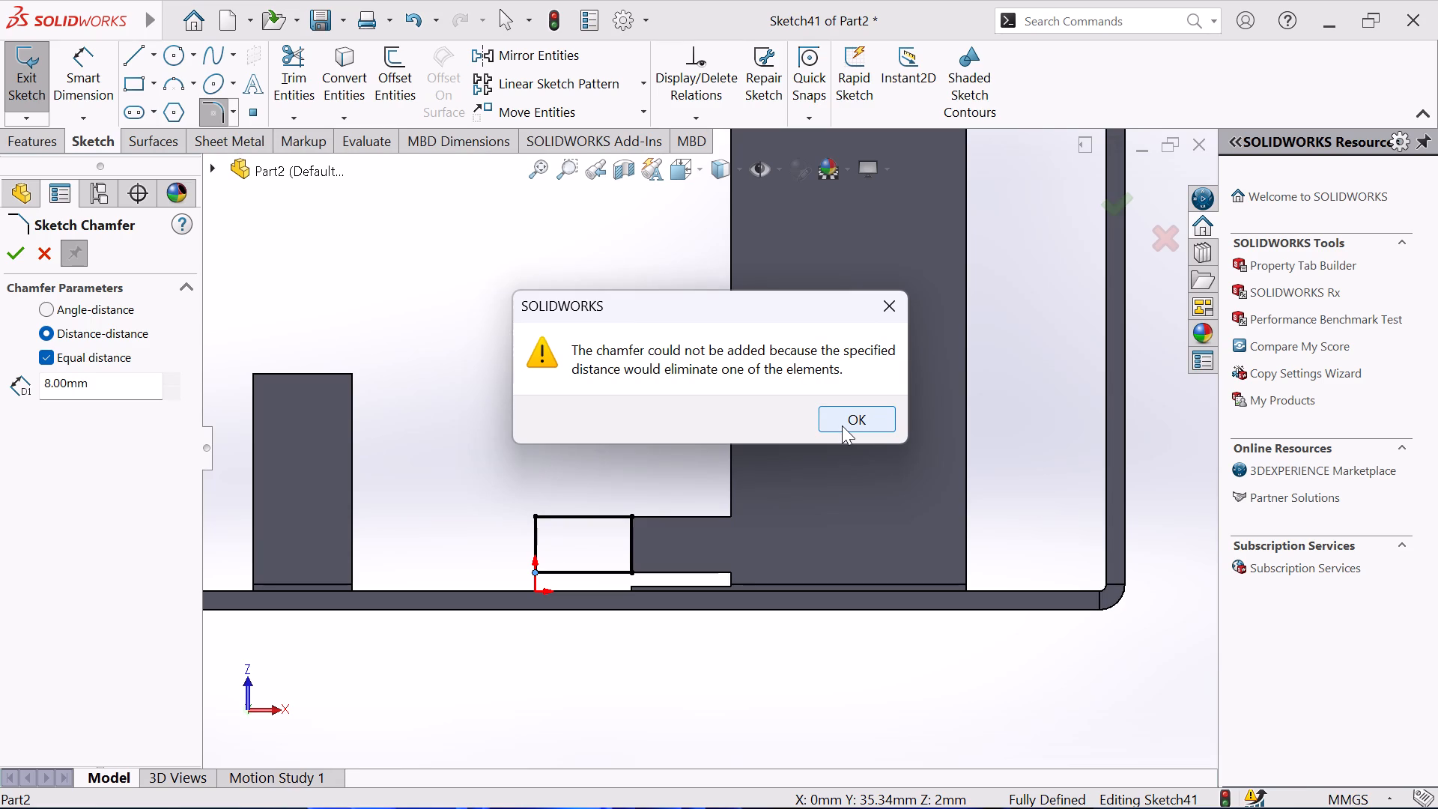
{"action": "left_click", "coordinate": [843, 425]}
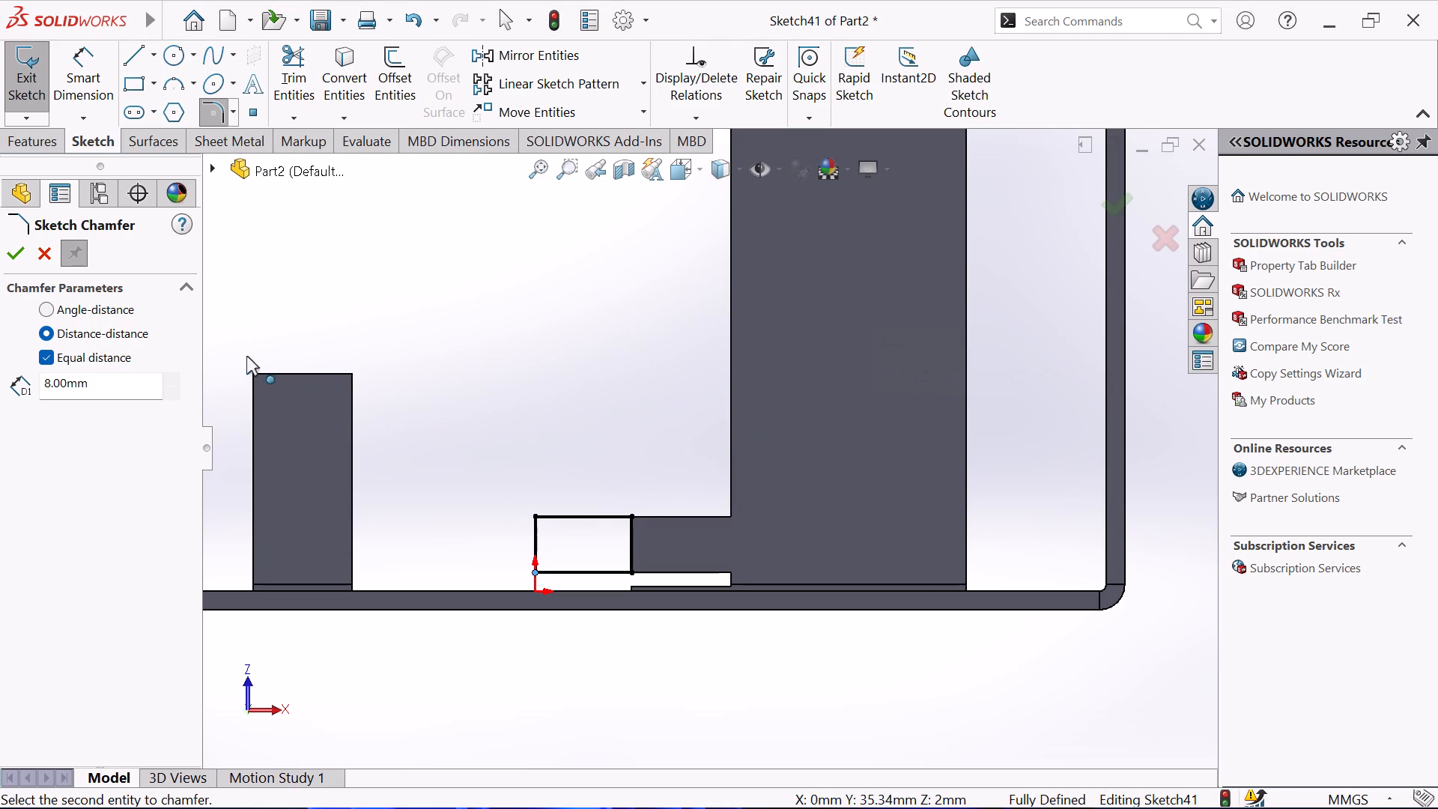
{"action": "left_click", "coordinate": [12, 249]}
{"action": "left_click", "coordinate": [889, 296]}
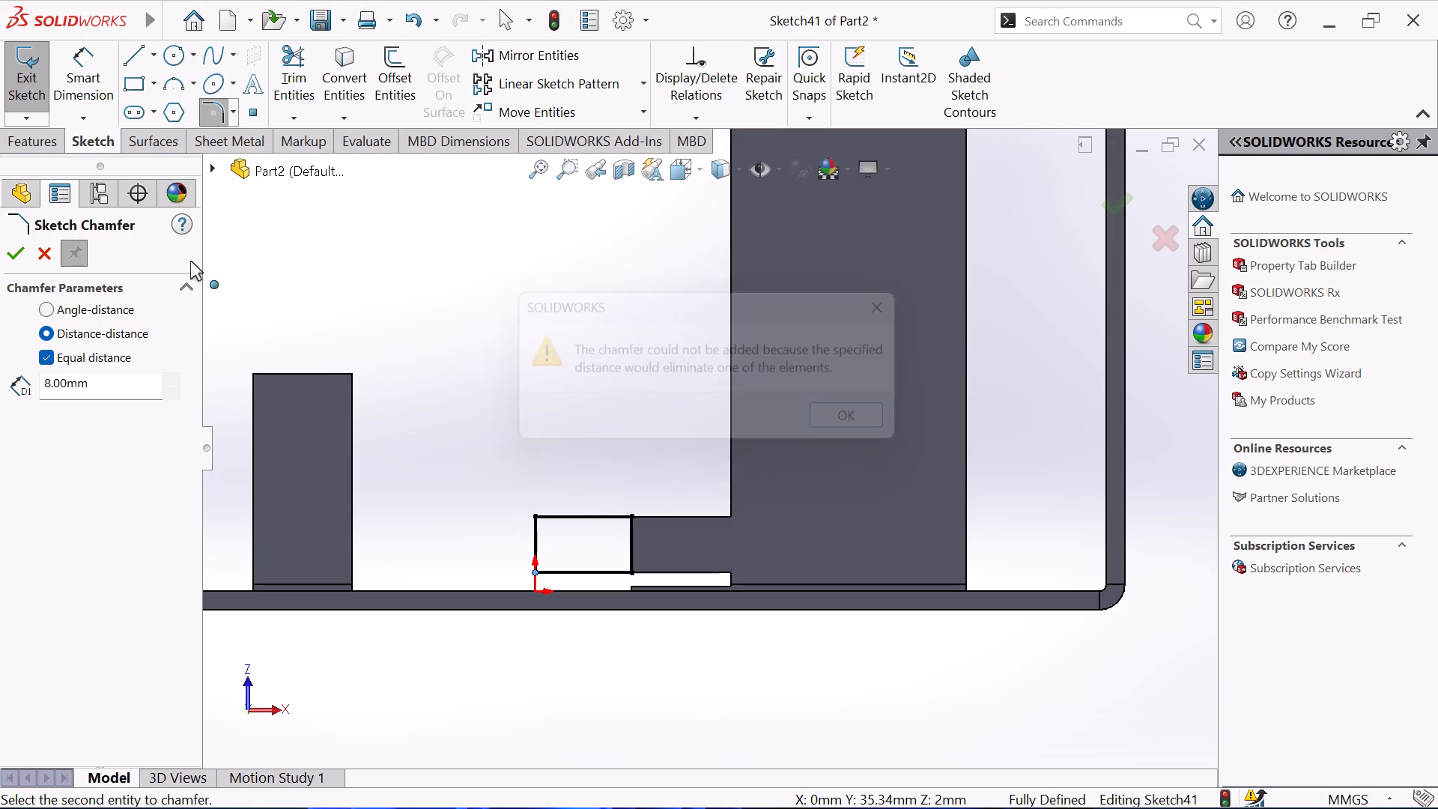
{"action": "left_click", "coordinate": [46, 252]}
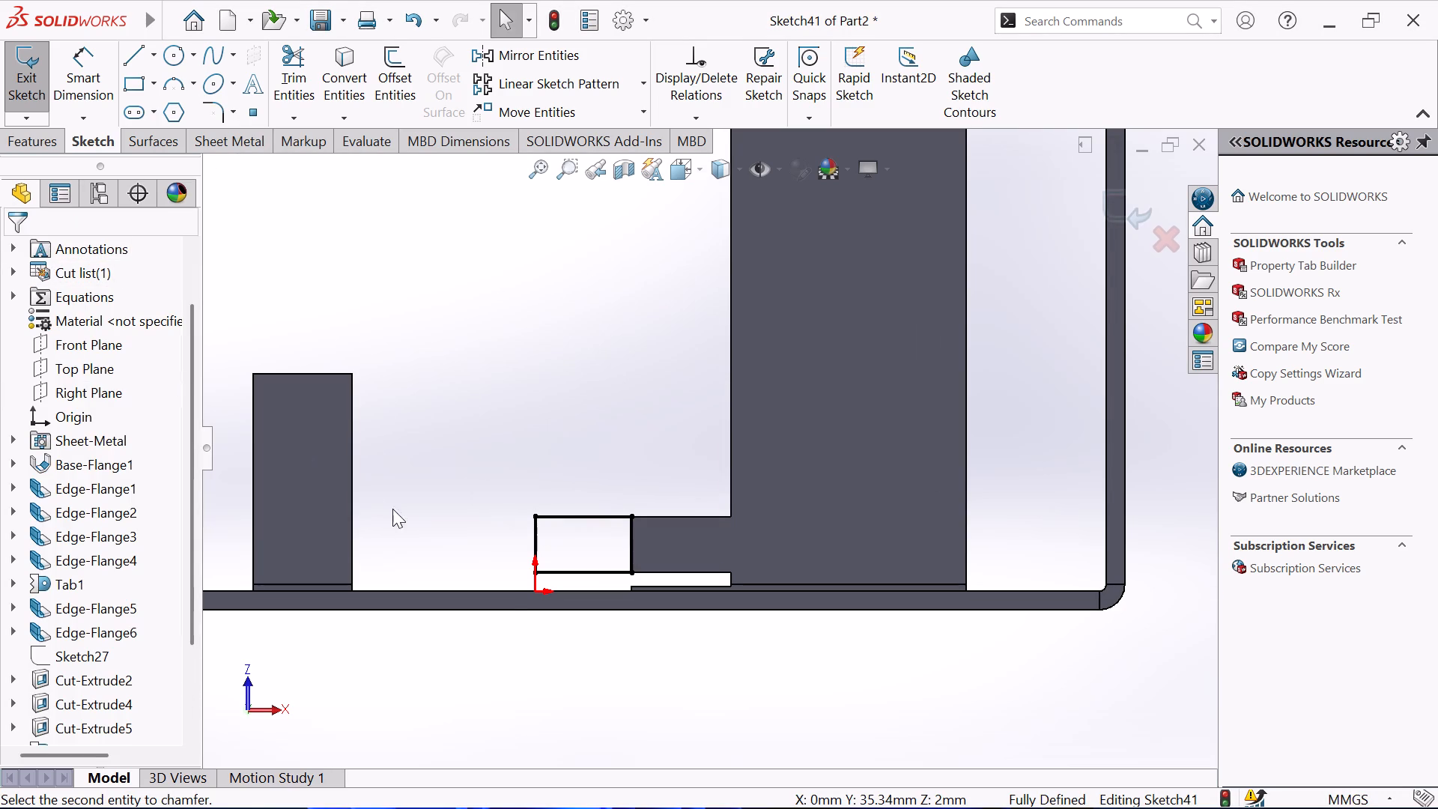
Add a sheet metal tab from the rectangle, merged with the existing step, to lengthen it.
{"action": "scroll", "coordinate": [507, 582], "scroll_direction": "down", "scroll_amount": 2}
{"action": "left_click", "coordinate": [25, 134]}
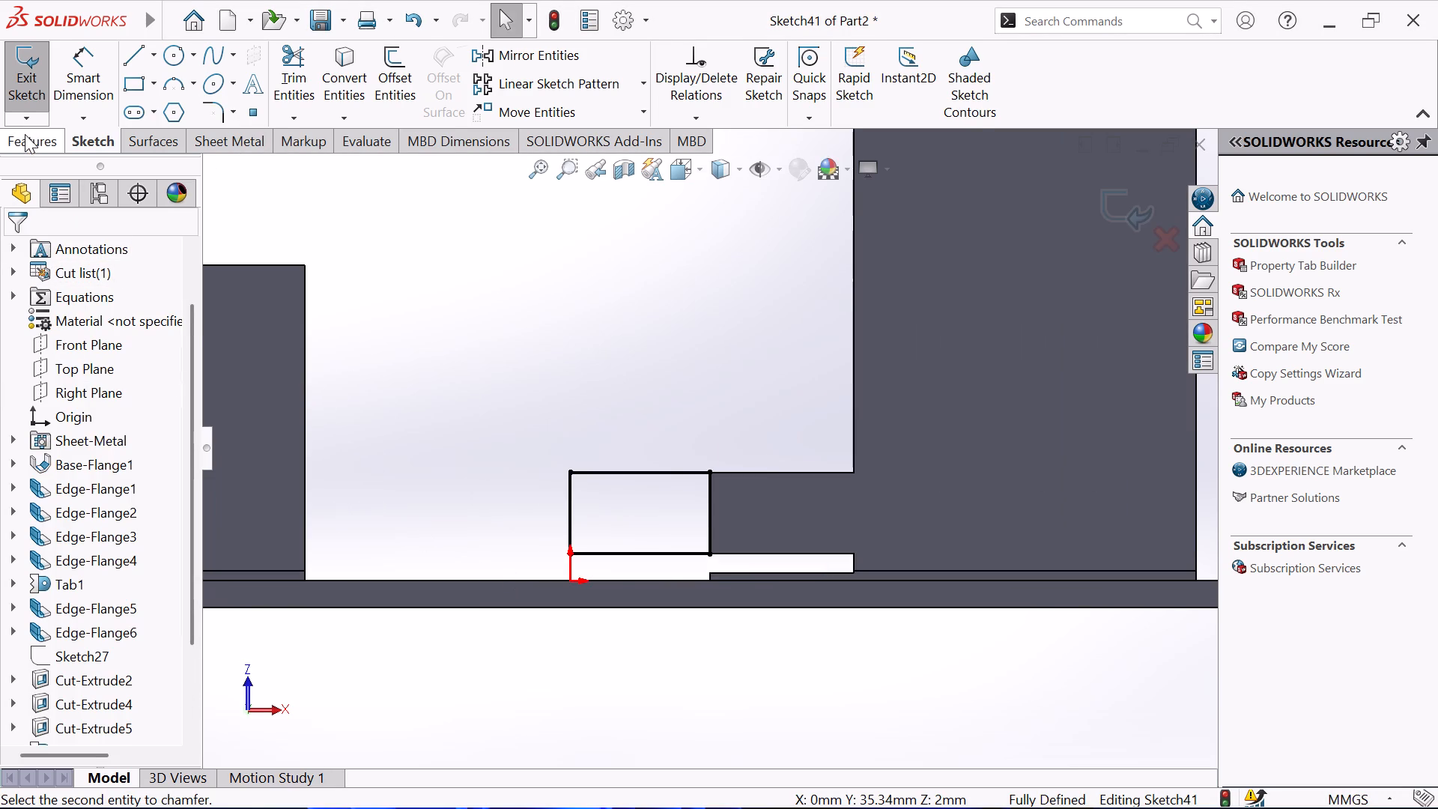
{"action": "left_click", "coordinate": [220, 140]}
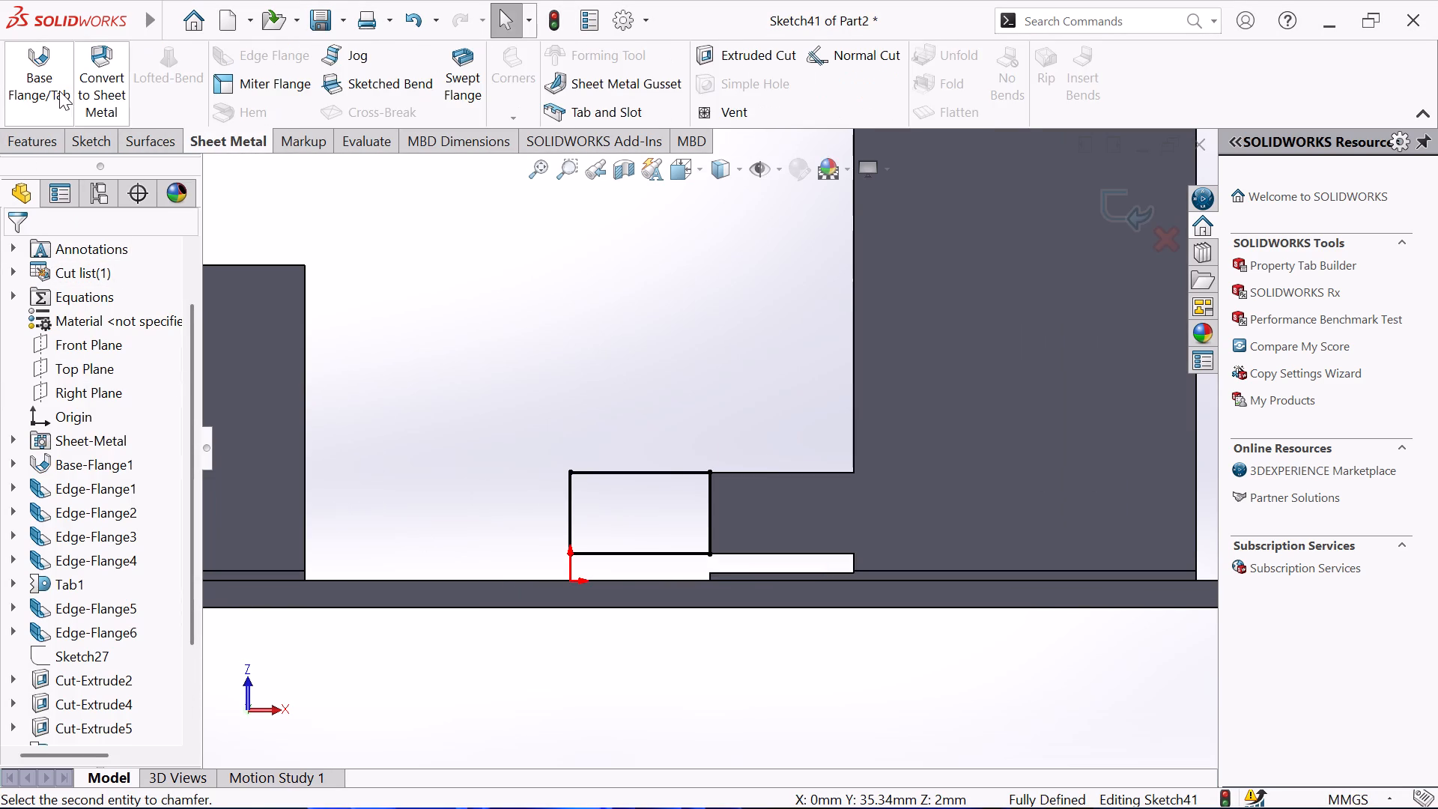
{"action": "left_click", "coordinate": [59, 91]}
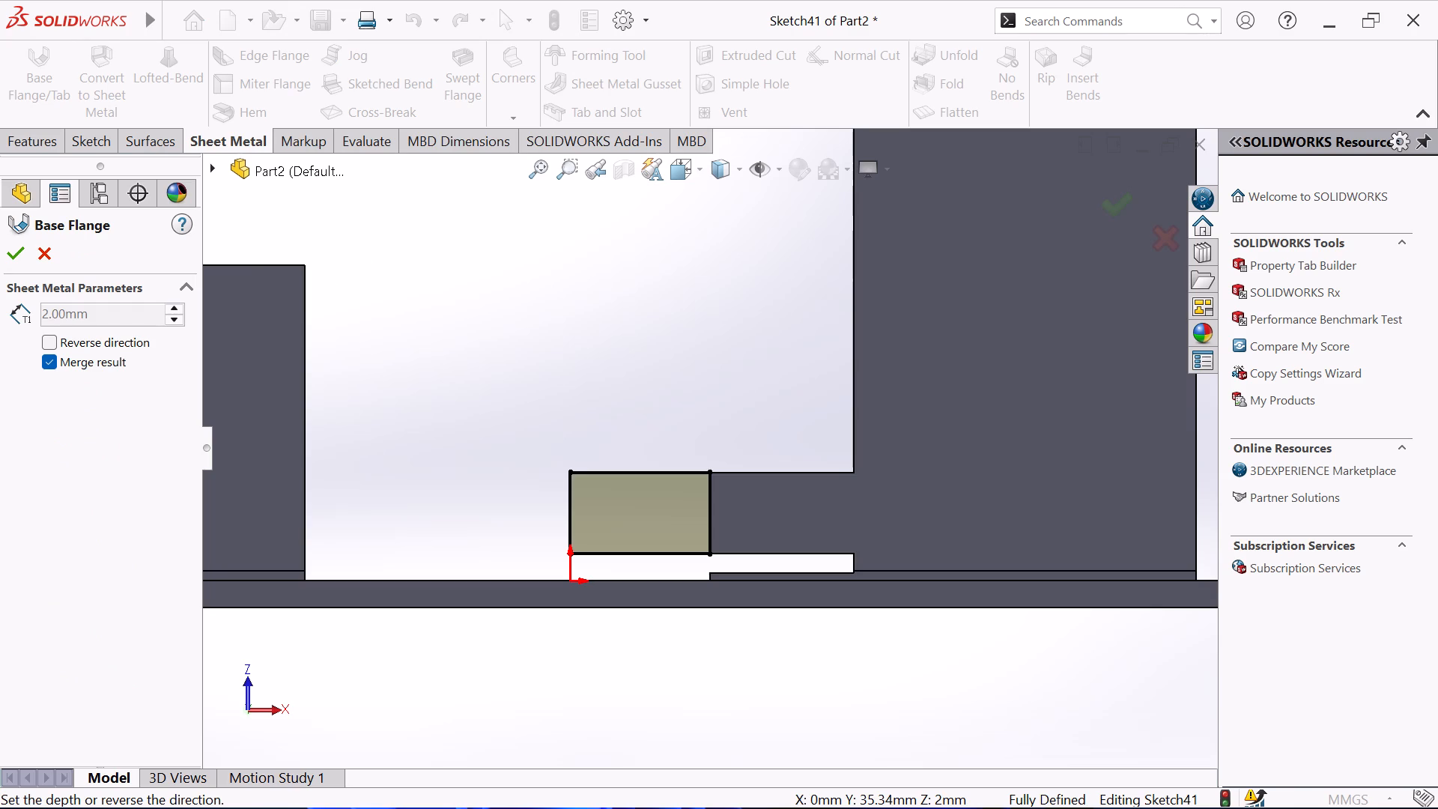
{"action": "left_click", "coordinate": [6, 241]}
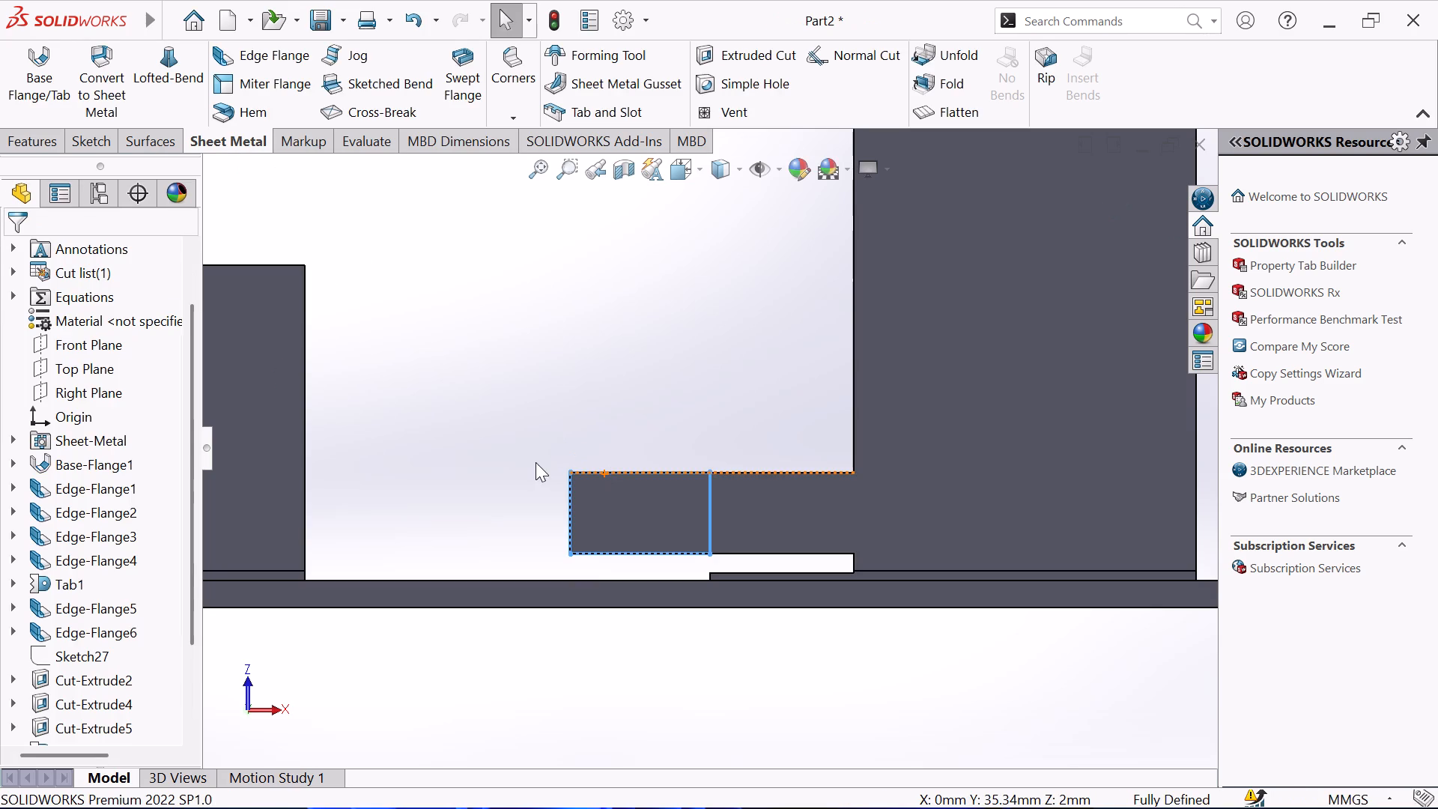
Examine the lengthened step and its clearance above the base from several angles.
{"action": "middle_click_drag", "start_coordinate": [536, 462], "coordinate": [540, 501]}
{"action": "left_click", "coordinate": [537, 503]}
{"action": "middle_click_drag", "start_coordinate": [530, 497], "coordinate": [530, 534]}
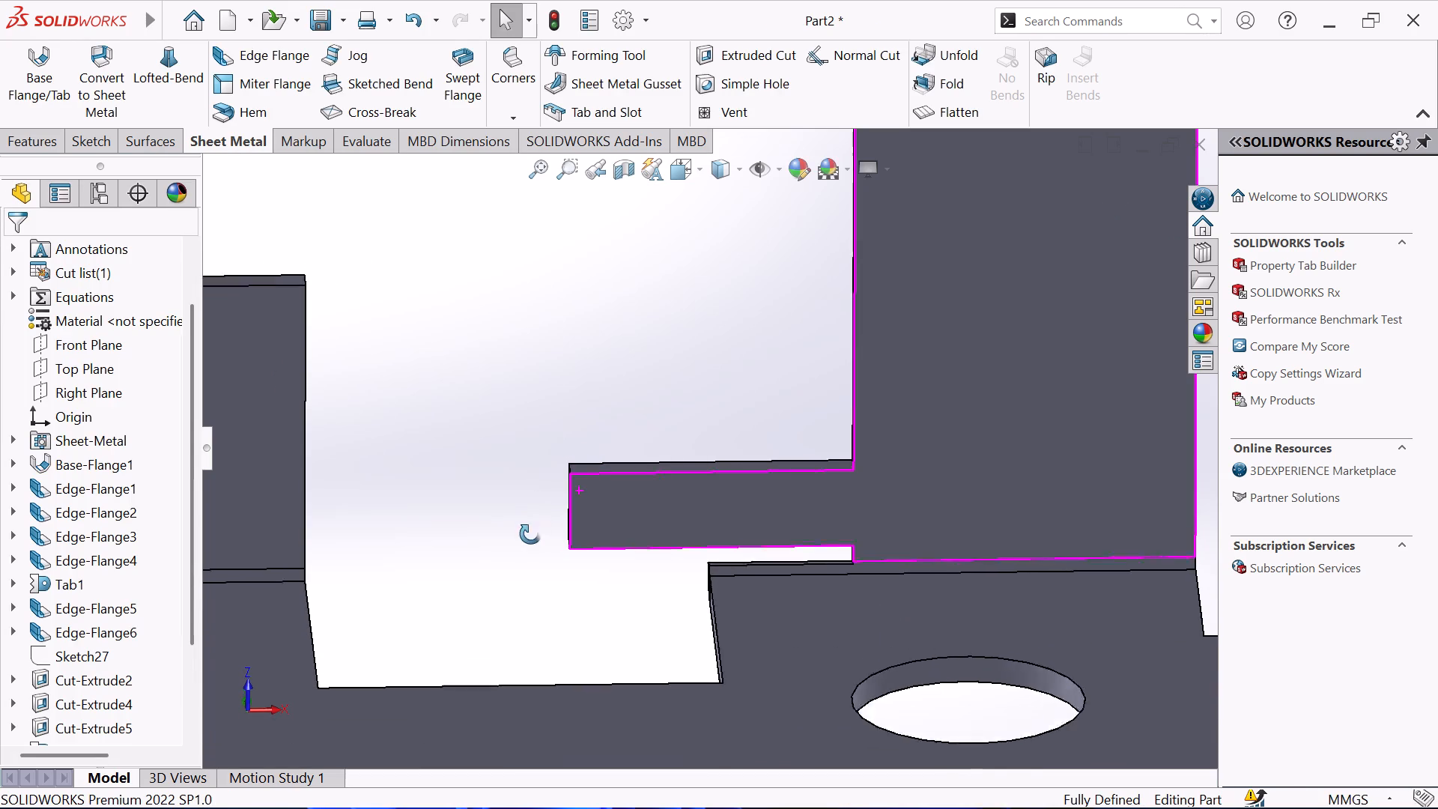
{"action": "middle_click_drag", "start_coordinate": [530, 534], "coordinate": [533, 715]}
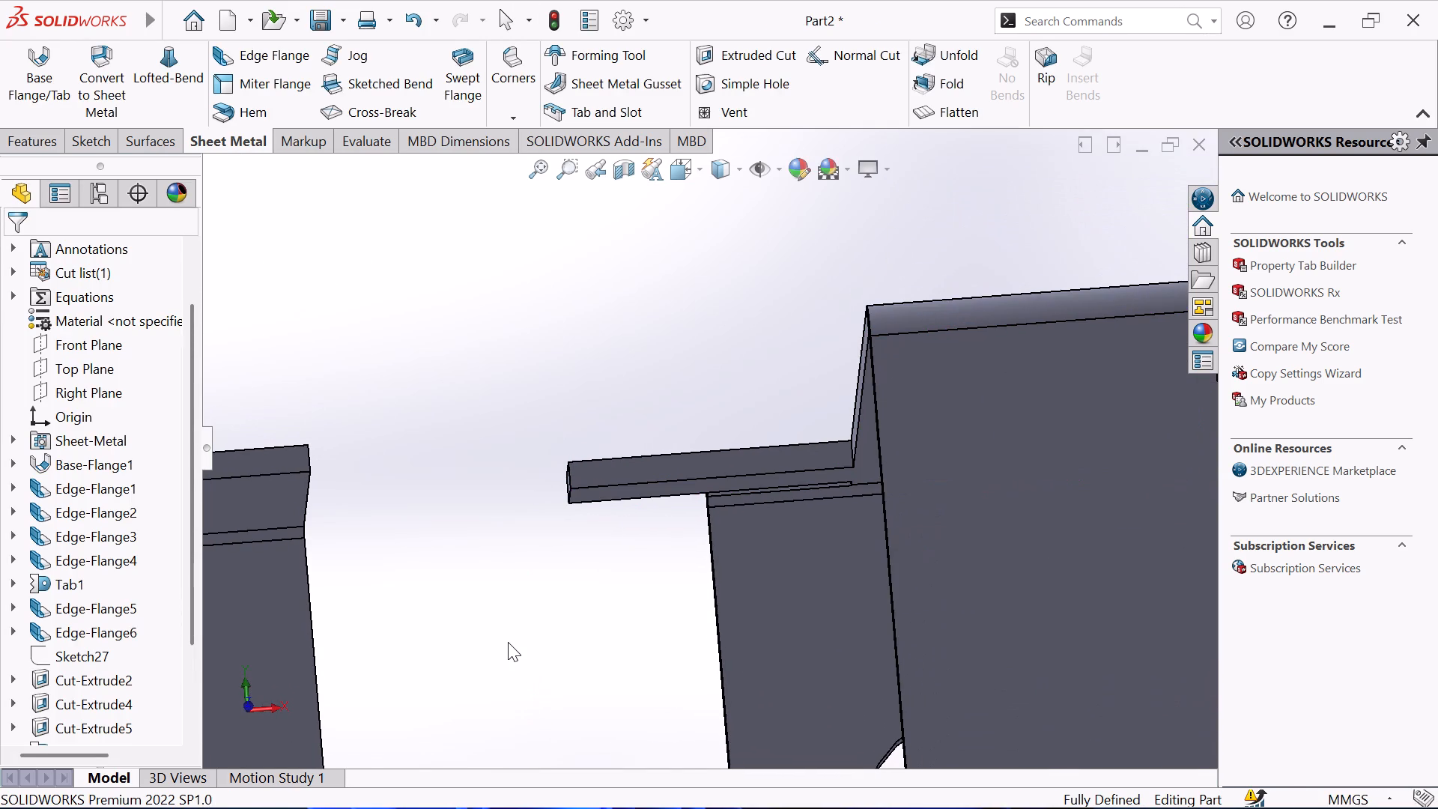
{"action": "left_click", "coordinate": [508, 642]}
{"action": "middle_click_drag", "start_coordinate": [540, 664], "coordinate": [564, 570]}
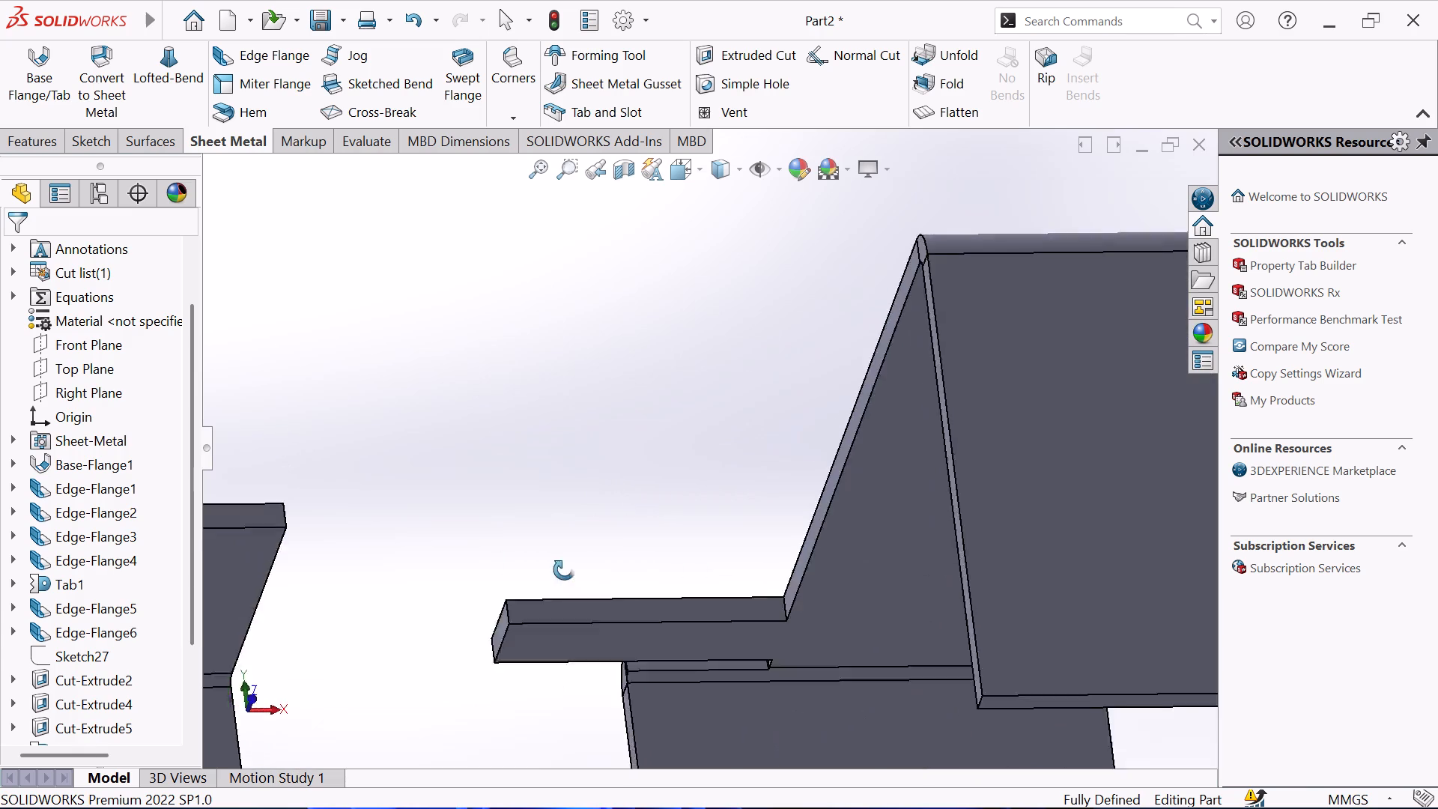
{"action": "middle_click_drag", "start_coordinate": [564, 570], "coordinate": [592, 485]}
{"action": "scroll", "coordinate": [592, 485], "scroll_direction": "up", "scroll_amount": 7}
{"action": "middle_click_drag", "start_coordinate": [589, 497], "coordinate": [569, 478]}
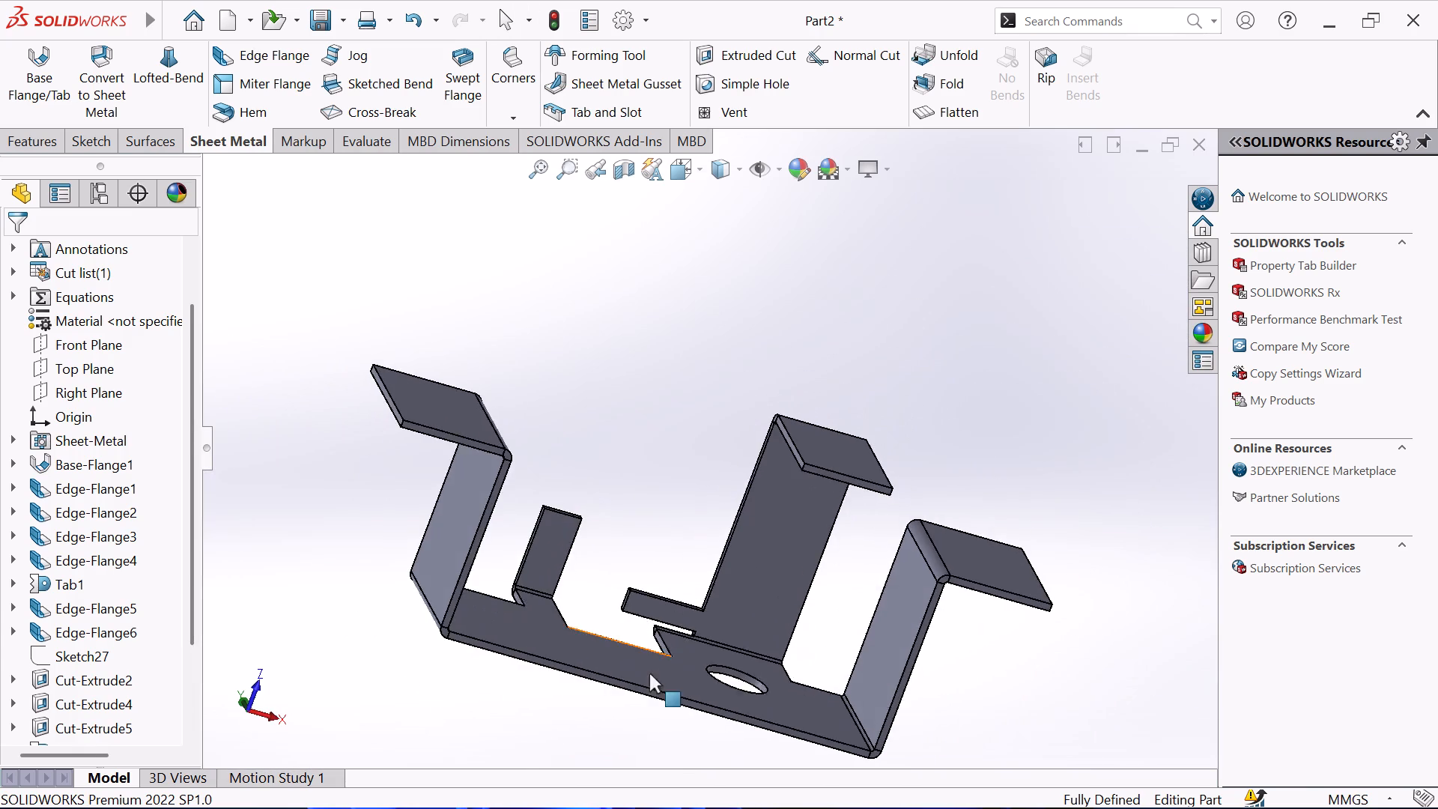
{"action": "scroll", "coordinate": [654, 684], "scroll_direction": "down", "scroll_amount": 4}
{"action": "middle_click_drag", "start_coordinate": [609, 467], "coordinate": [583, 449]}
{"action": "scroll", "coordinate": [613, 502], "scroll_direction": "down", "scroll_amount": 3}
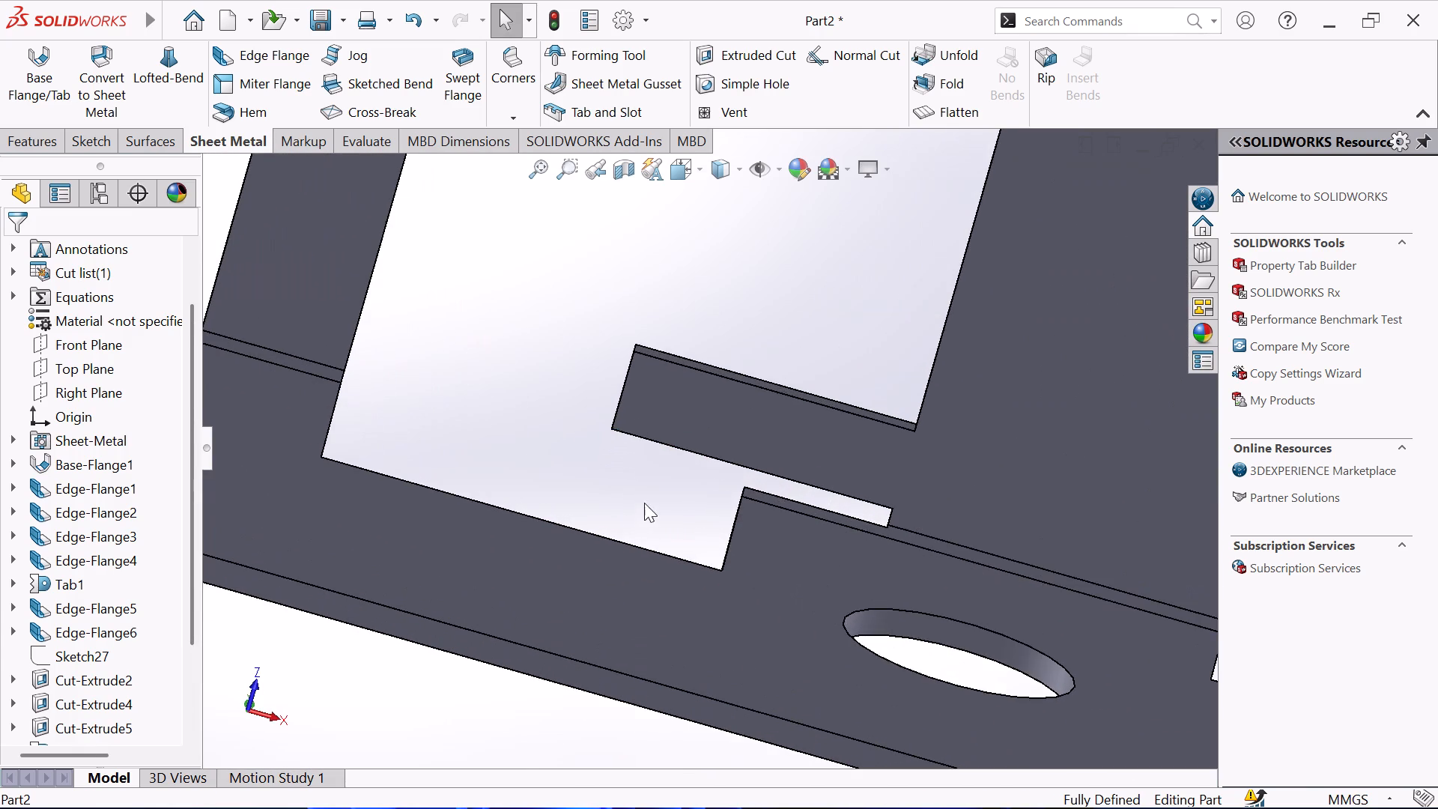
{"action": "middle_click_drag", "start_coordinate": [648, 500], "coordinate": [680, 474]}
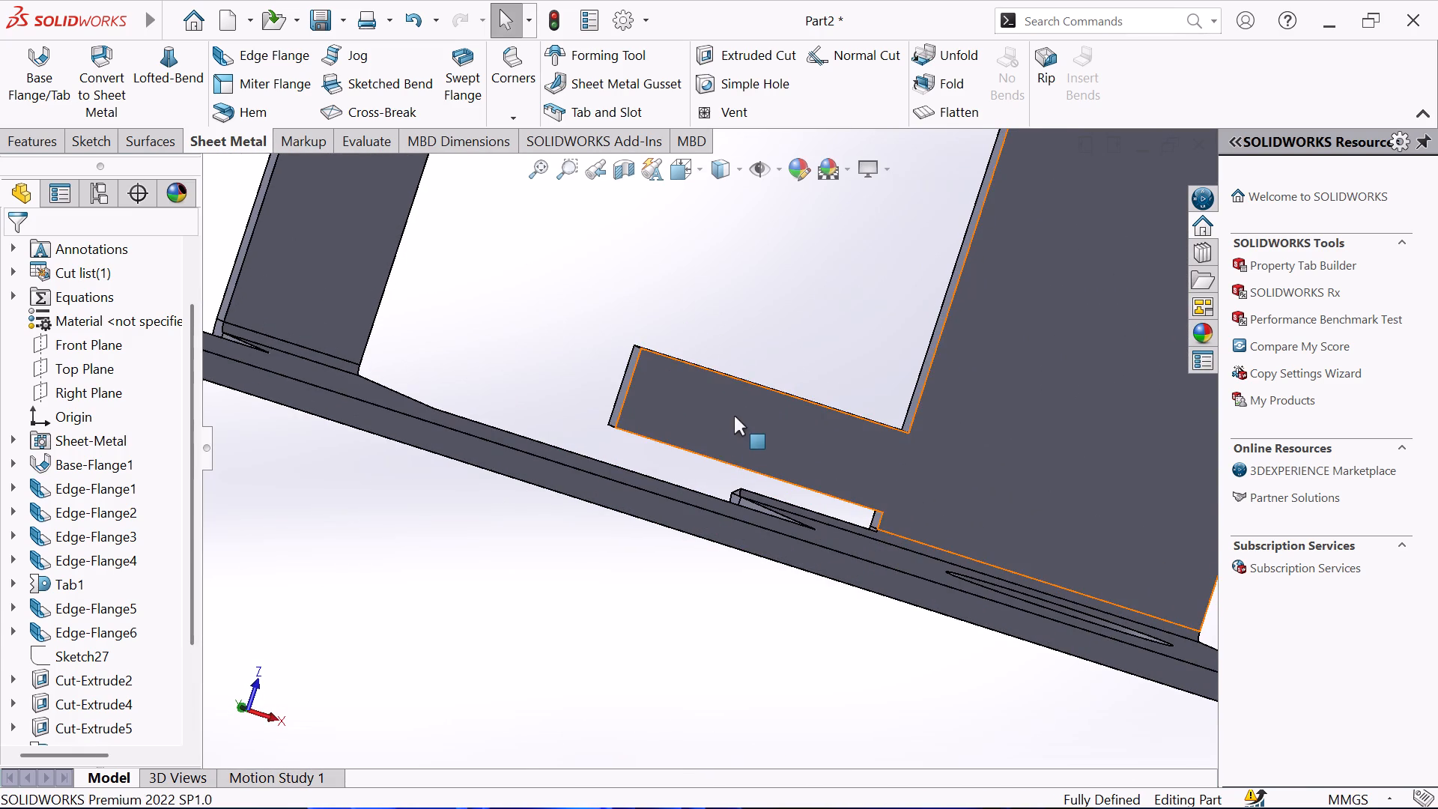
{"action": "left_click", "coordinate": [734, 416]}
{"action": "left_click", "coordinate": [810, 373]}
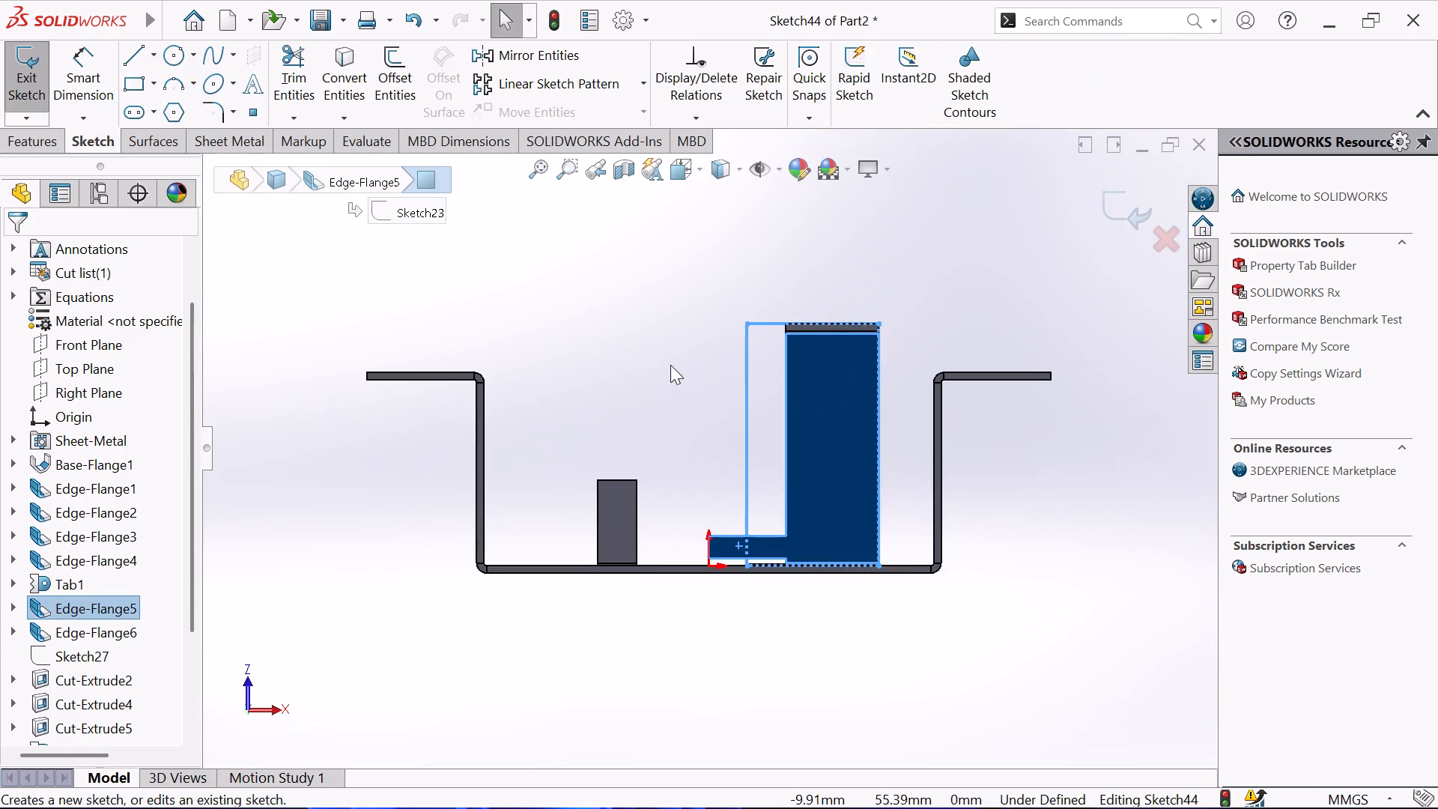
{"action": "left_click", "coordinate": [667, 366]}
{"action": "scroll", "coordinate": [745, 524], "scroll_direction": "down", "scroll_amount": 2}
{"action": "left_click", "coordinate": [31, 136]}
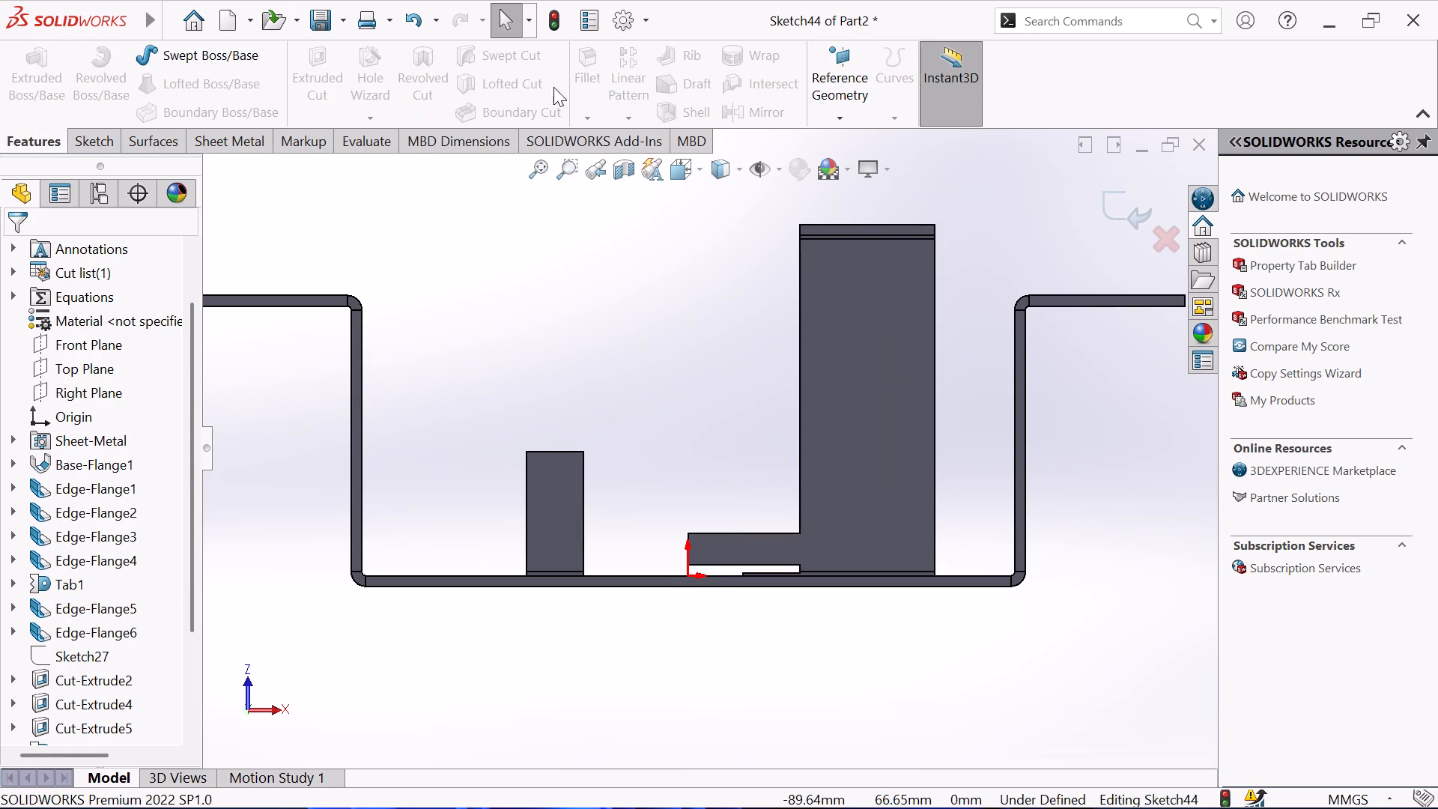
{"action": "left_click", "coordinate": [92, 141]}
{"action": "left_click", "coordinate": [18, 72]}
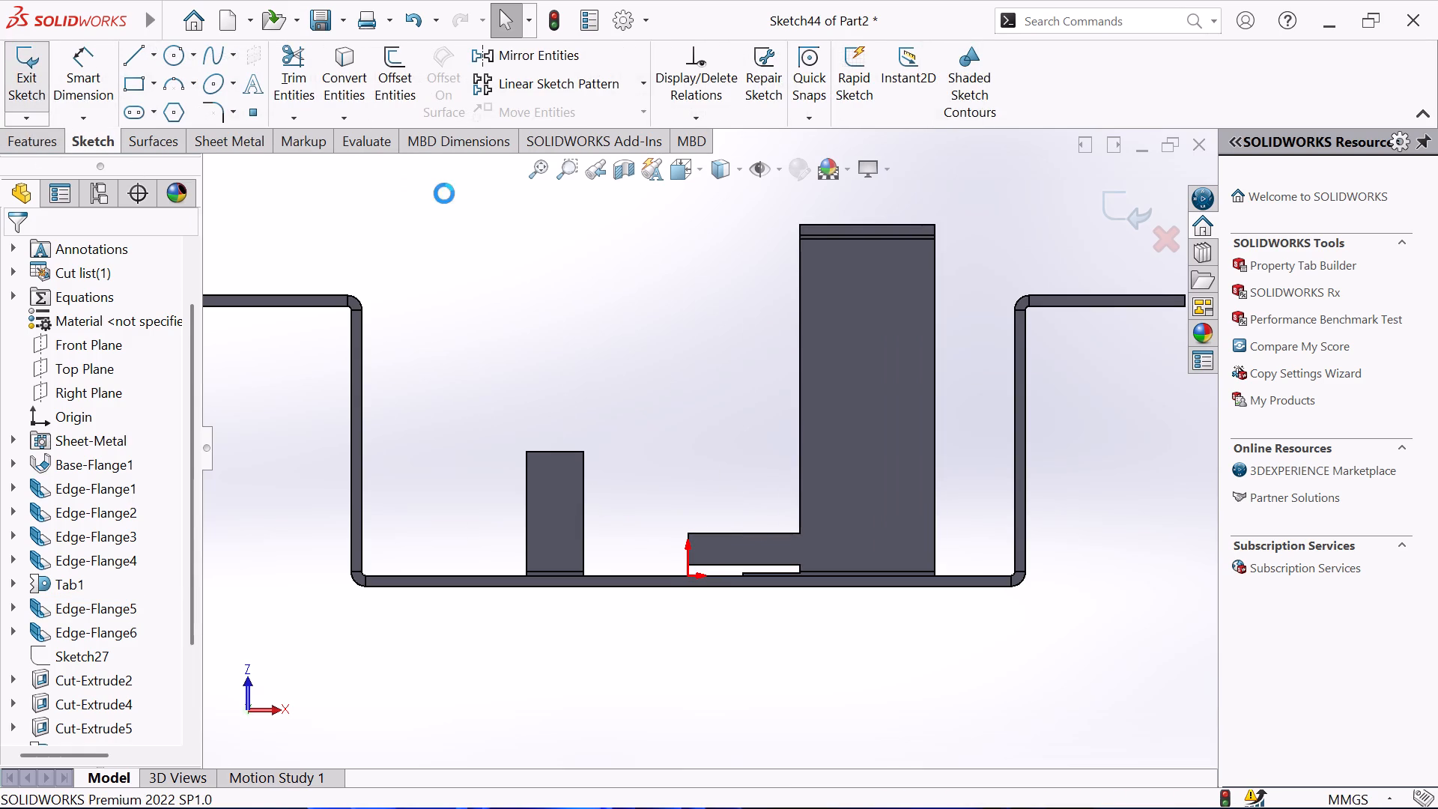
Begin a distance-angle chamfer of 8 mm on the lower outer corner edge of the lengthened step.
{"action": "left_click", "coordinate": [32, 147]}
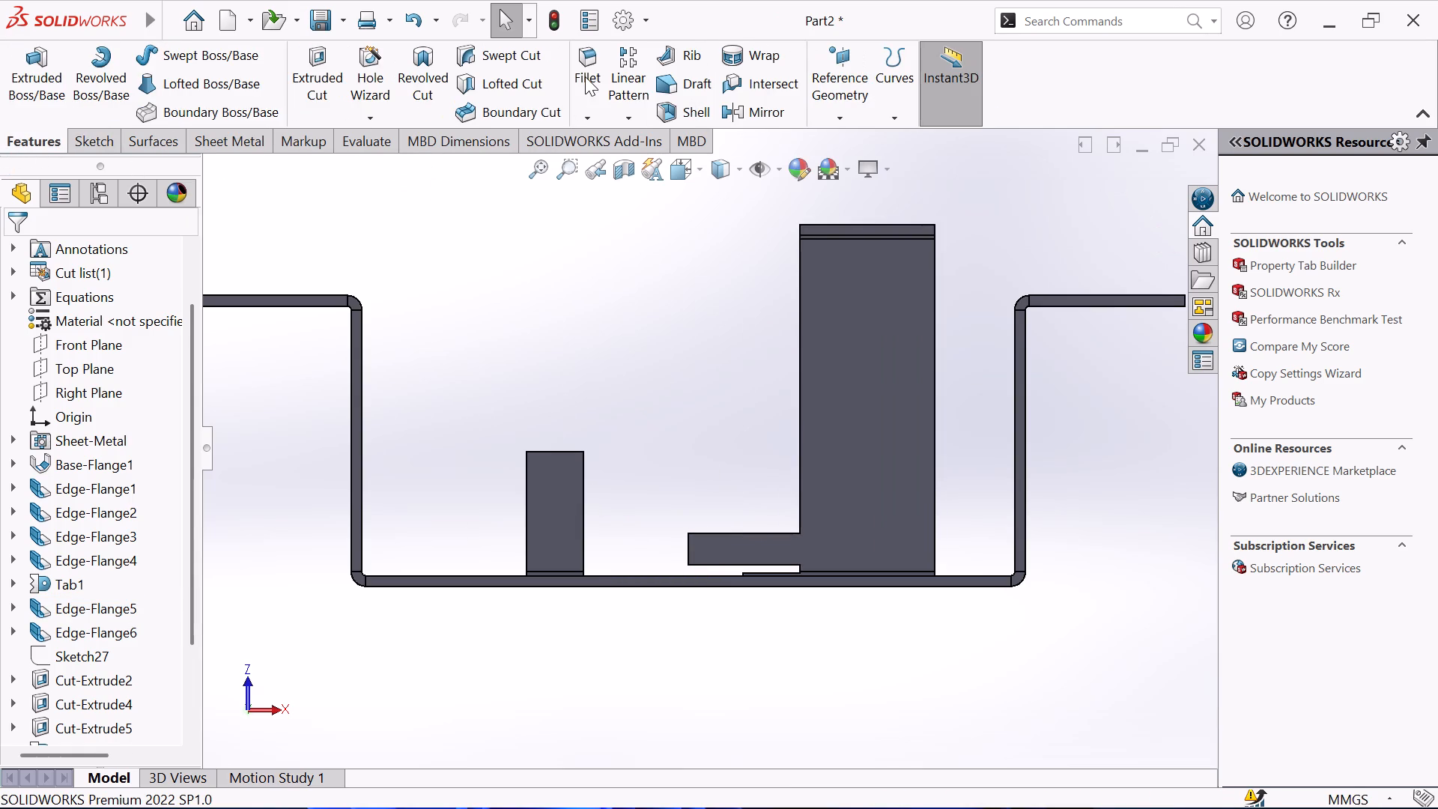
{"action": "left_click", "coordinate": [602, 124]}
{"action": "left_click", "coordinate": [595, 160]}
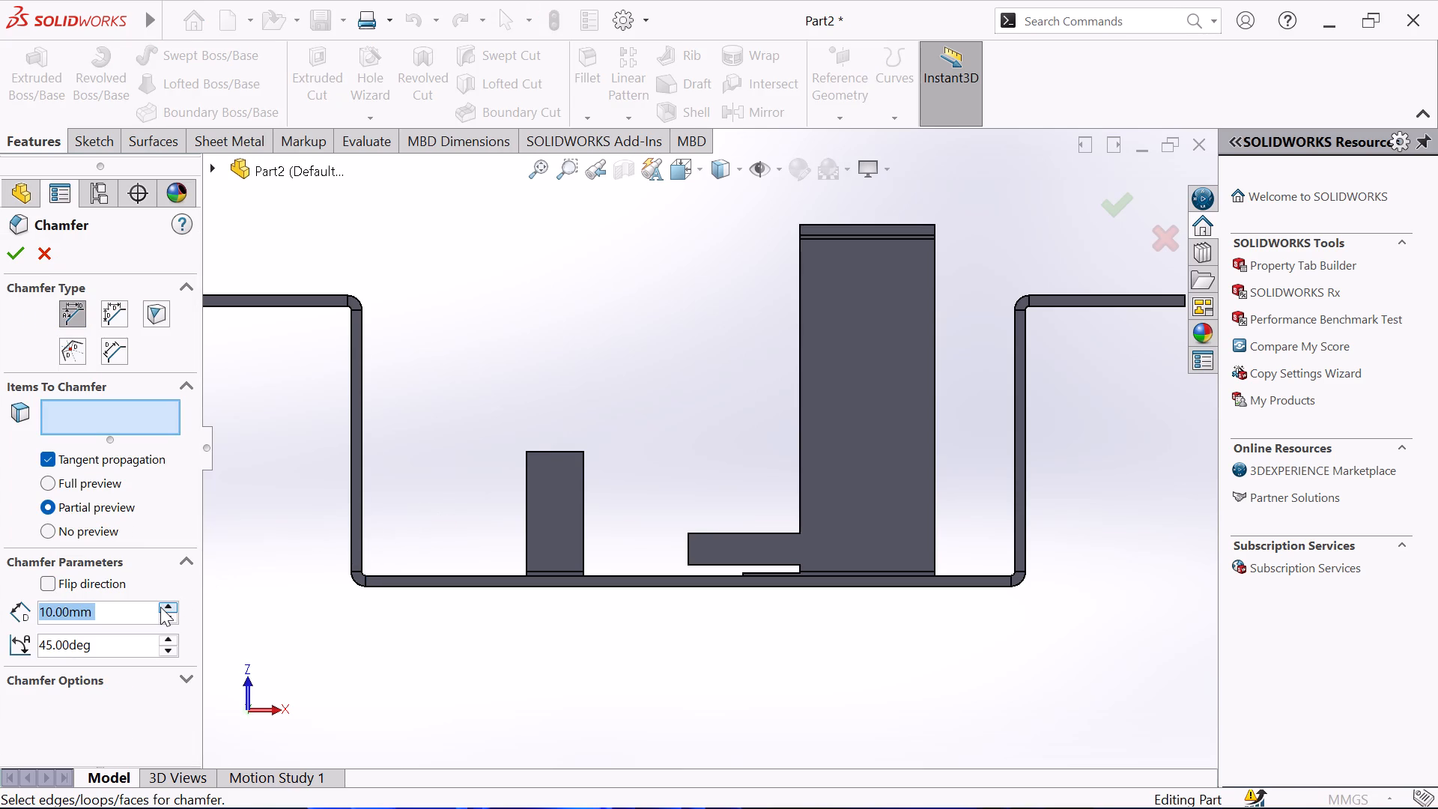
{"action": "key", "text": "8"}
{"action": "left_click", "coordinate": [277, 592]}
{"action": "scroll", "coordinate": [802, 569], "scroll_direction": "down", "scroll_amount": 4}
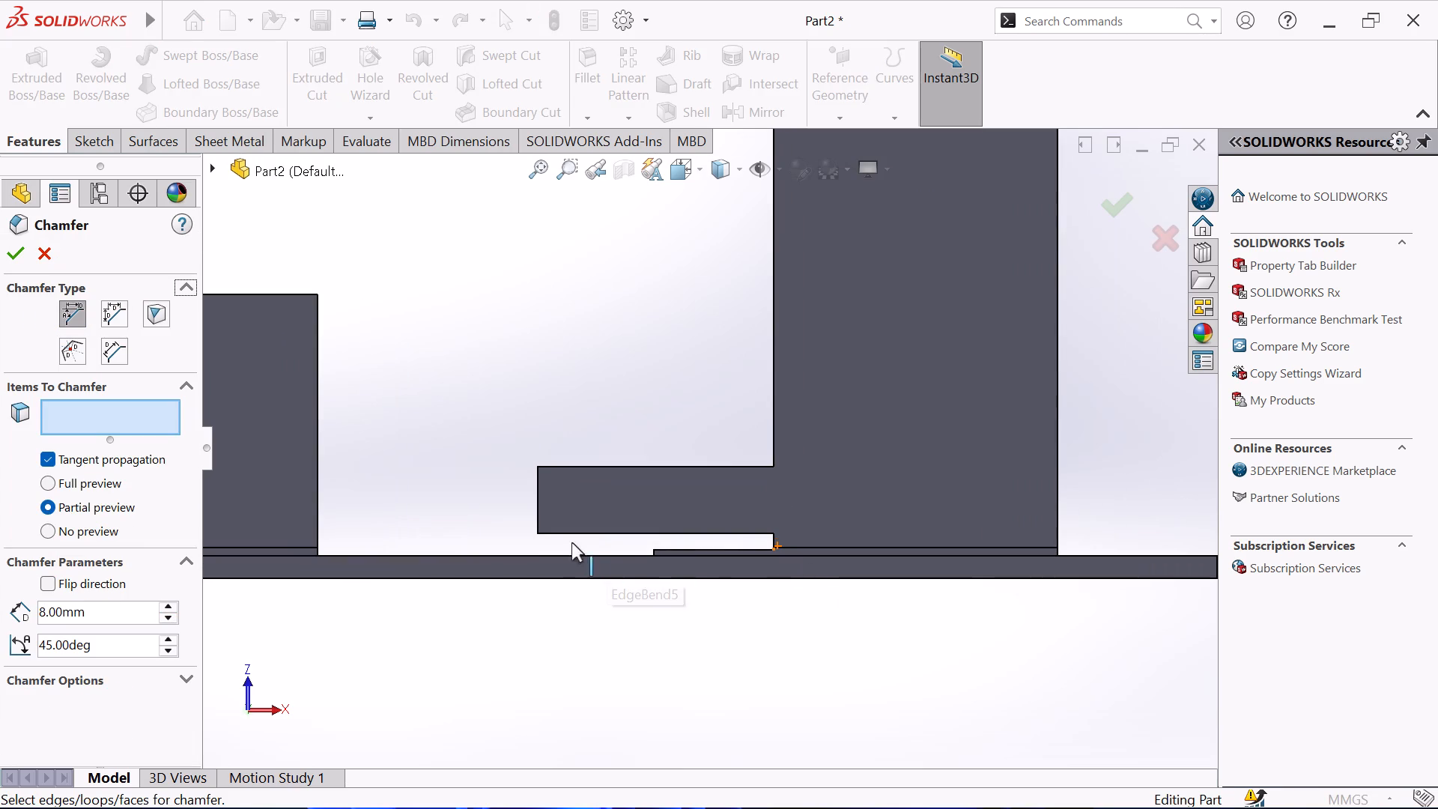
{"action": "middle_click_drag", "start_coordinate": [714, 390], "coordinate": [767, 358]}
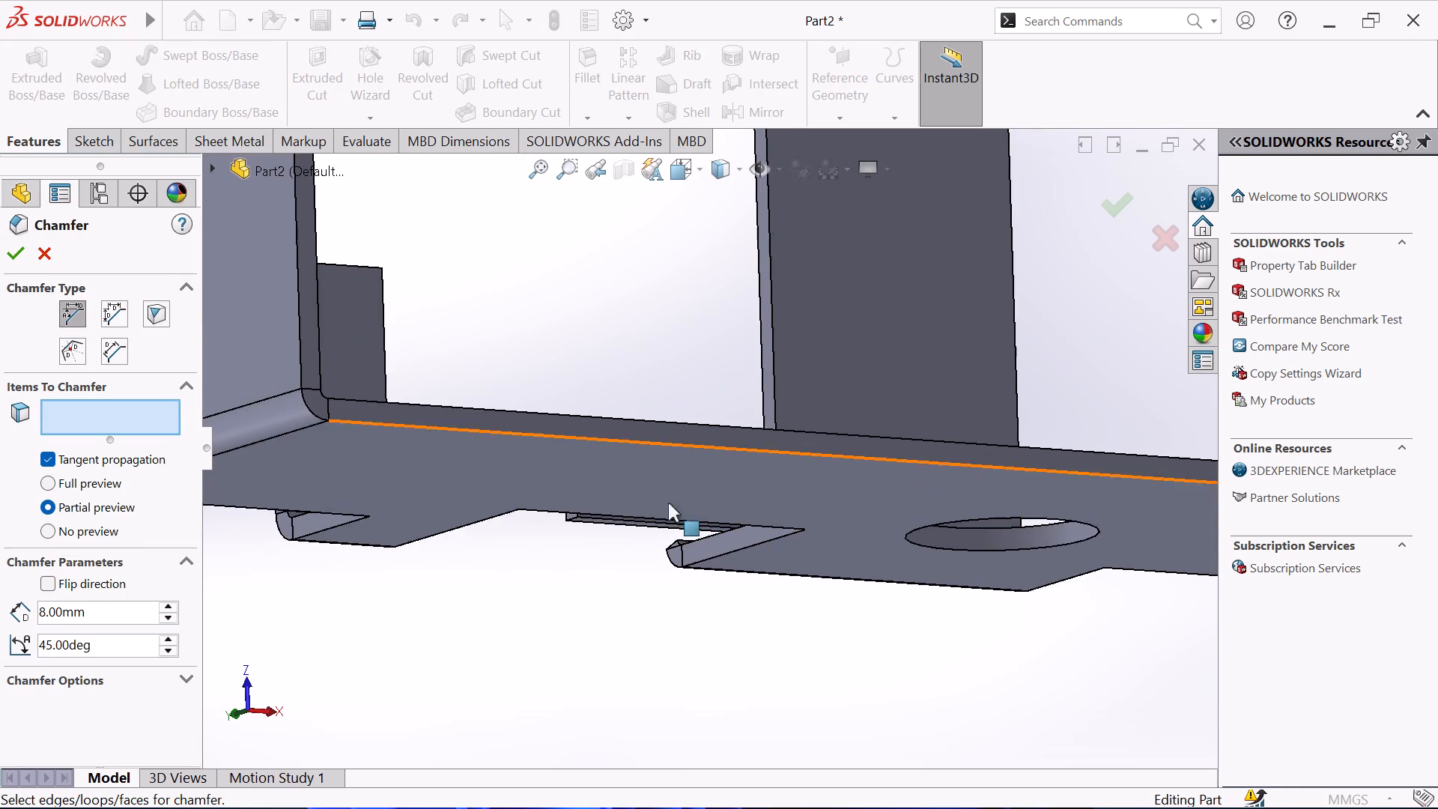
{"action": "left_click", "coordinate": [574, 521]}
{"action": "middle_click_drag", "start_coordinate": [663, 310], "coordinate": [615, 407]}
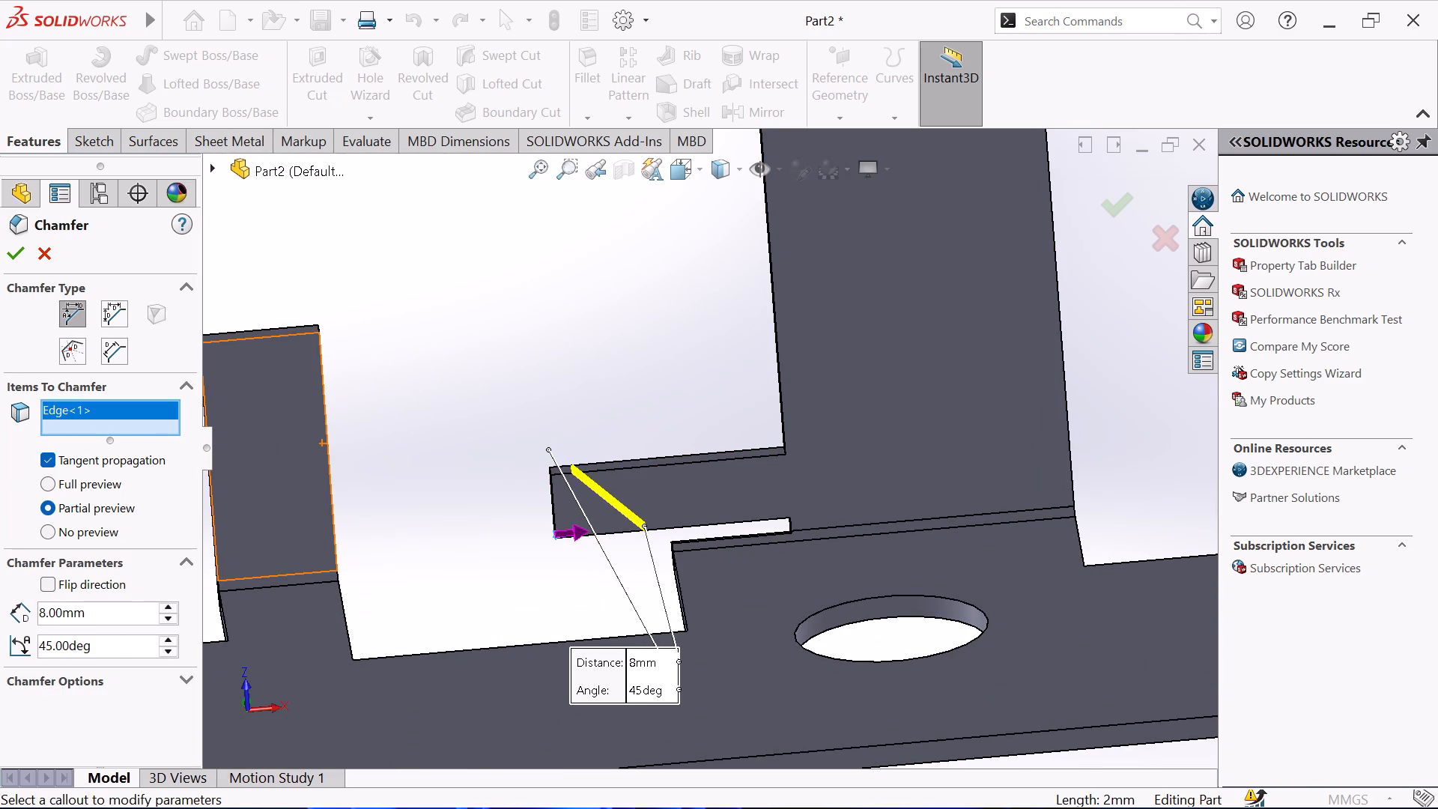
Set the chamfer angle to 30 degrees and create the chamfer on the step's lower outer corner.
{"action": "left_click", "coordinate": [168, 656]}
{"action": "left_click", "coordinate": [168, 656]}
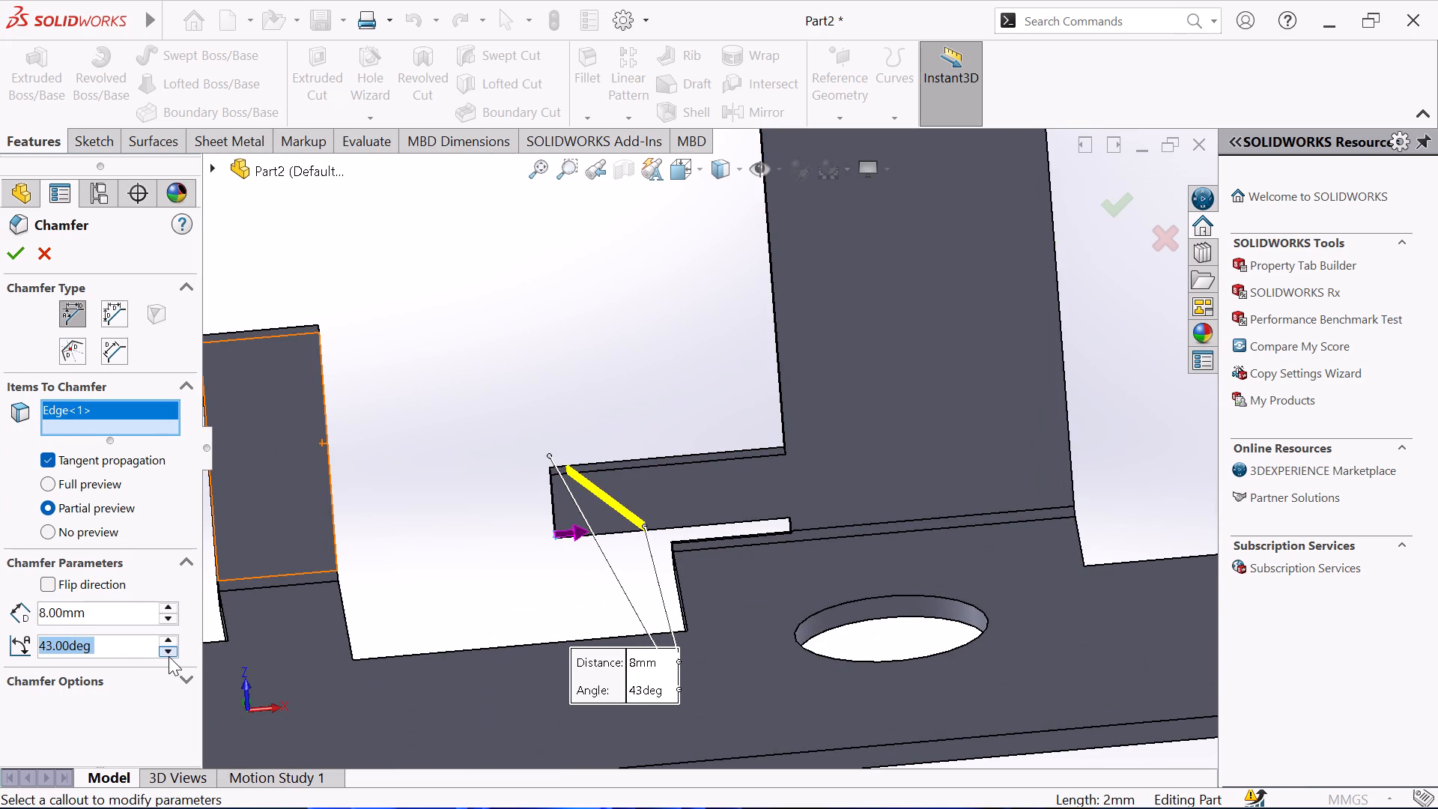
{"action": "triple_click", "coordinate": [169, 656]}
{"action": "left_click", "coordinate": [169, 656]}
{"action": "double_click", "coordinate": [169, 656]}
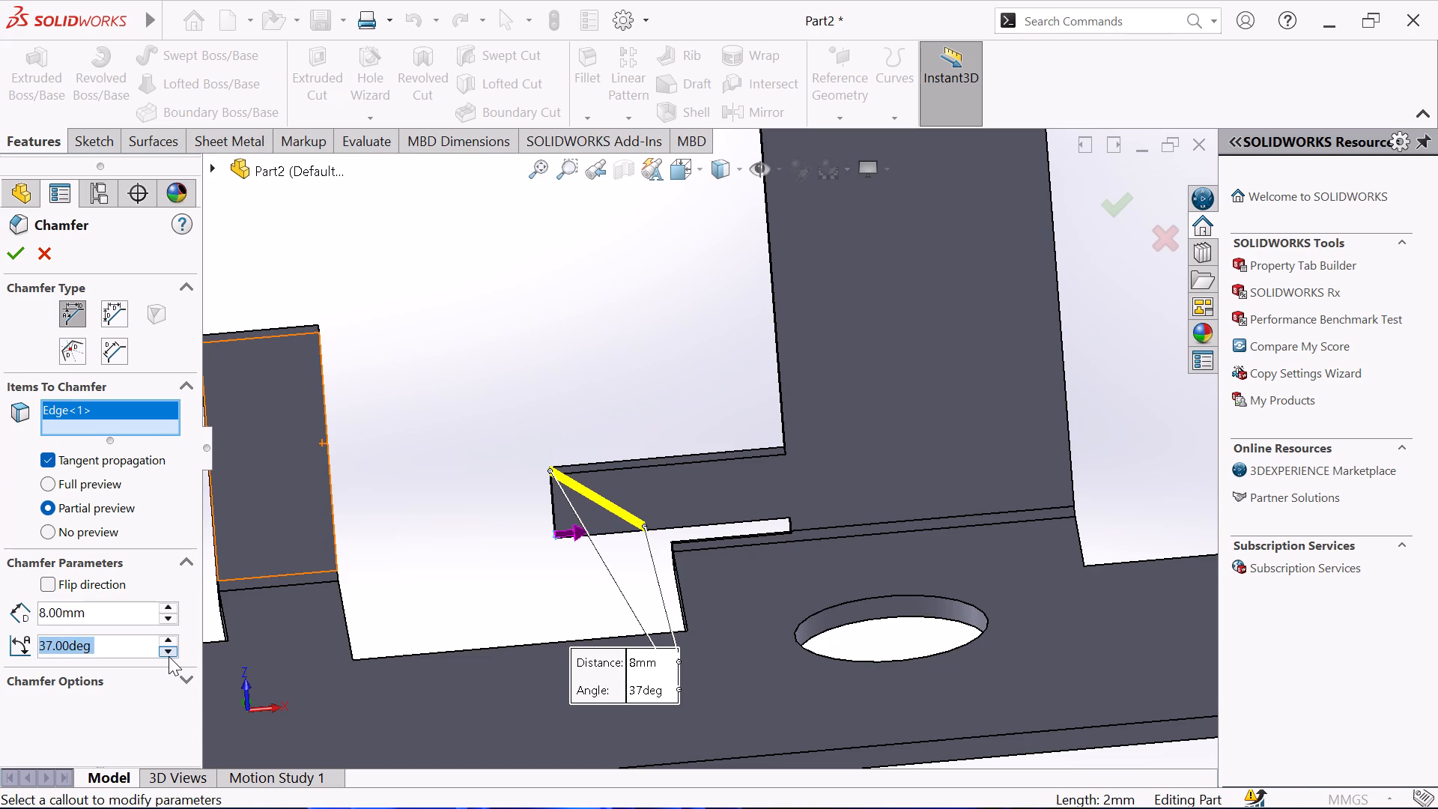
{"action": "left_click", "coordinate": [169, 656]}
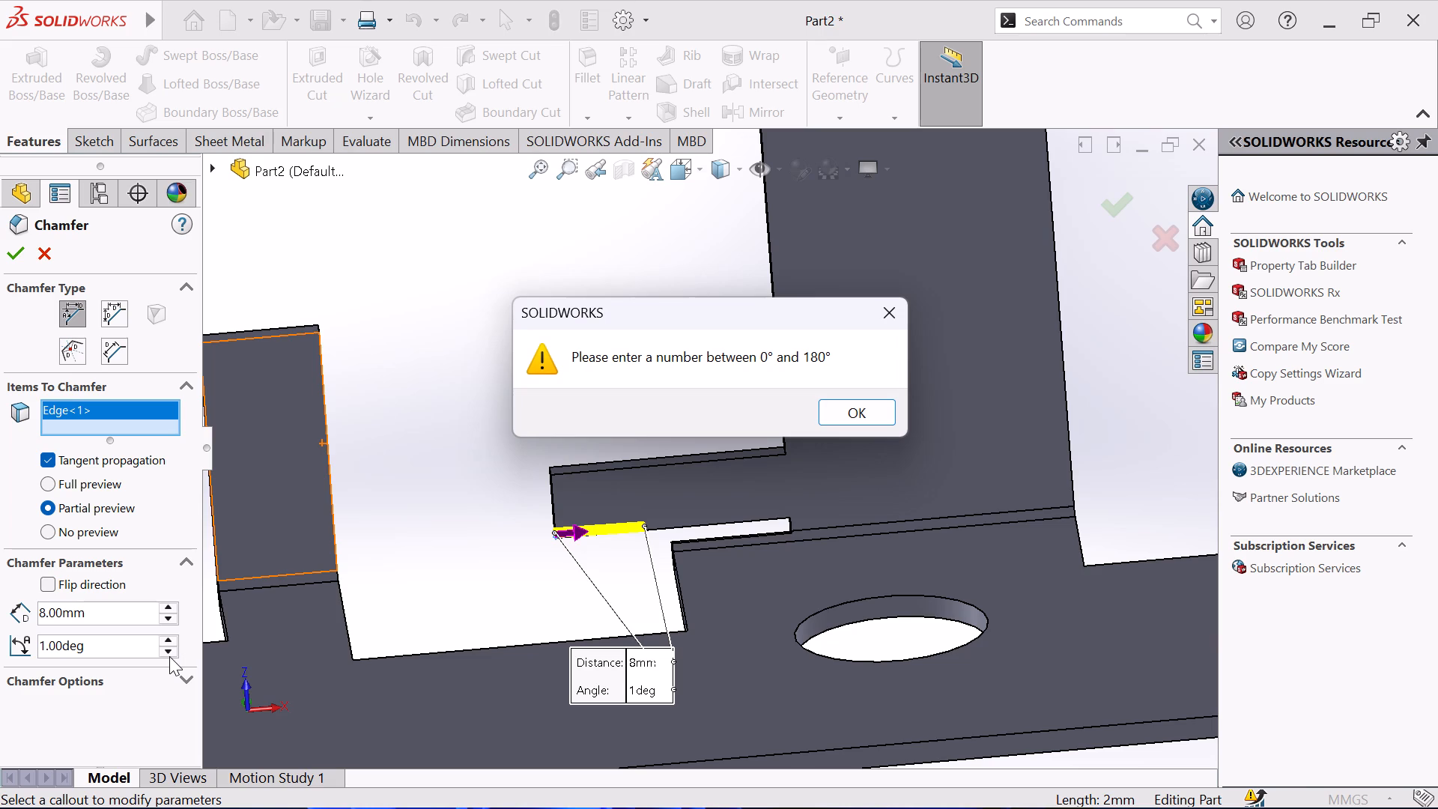
{"action": "left_click", "coordinate": [172, 640]}
{"action": "left_click", "coordinate": [865, 403]}
{"action": "double_click", "coordinate": [103, 642]}
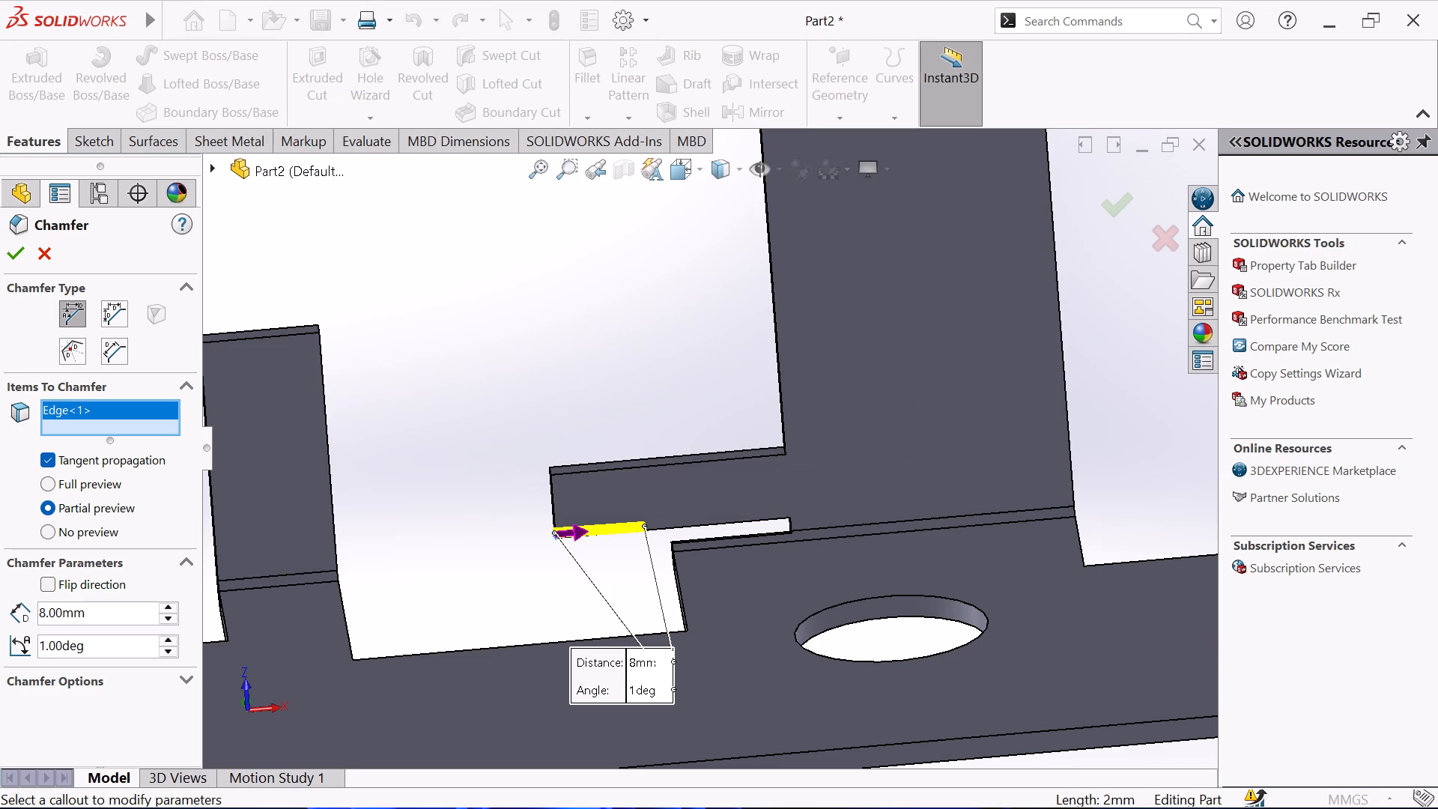
{"action": "type", "text": "30"}
{"action": "key", "text": "Return"}
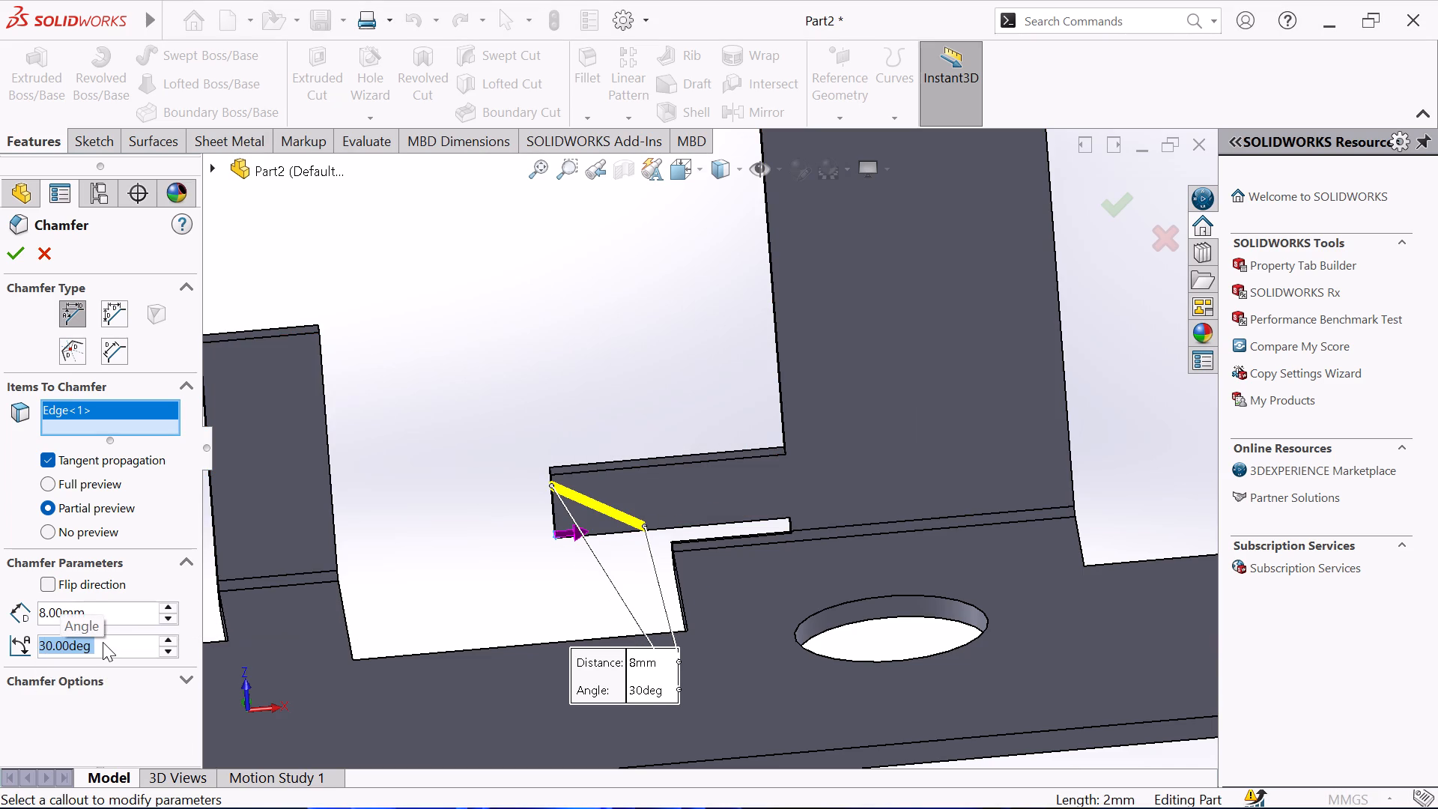
{"action": "left_click", "coordinate": [27, 252]}
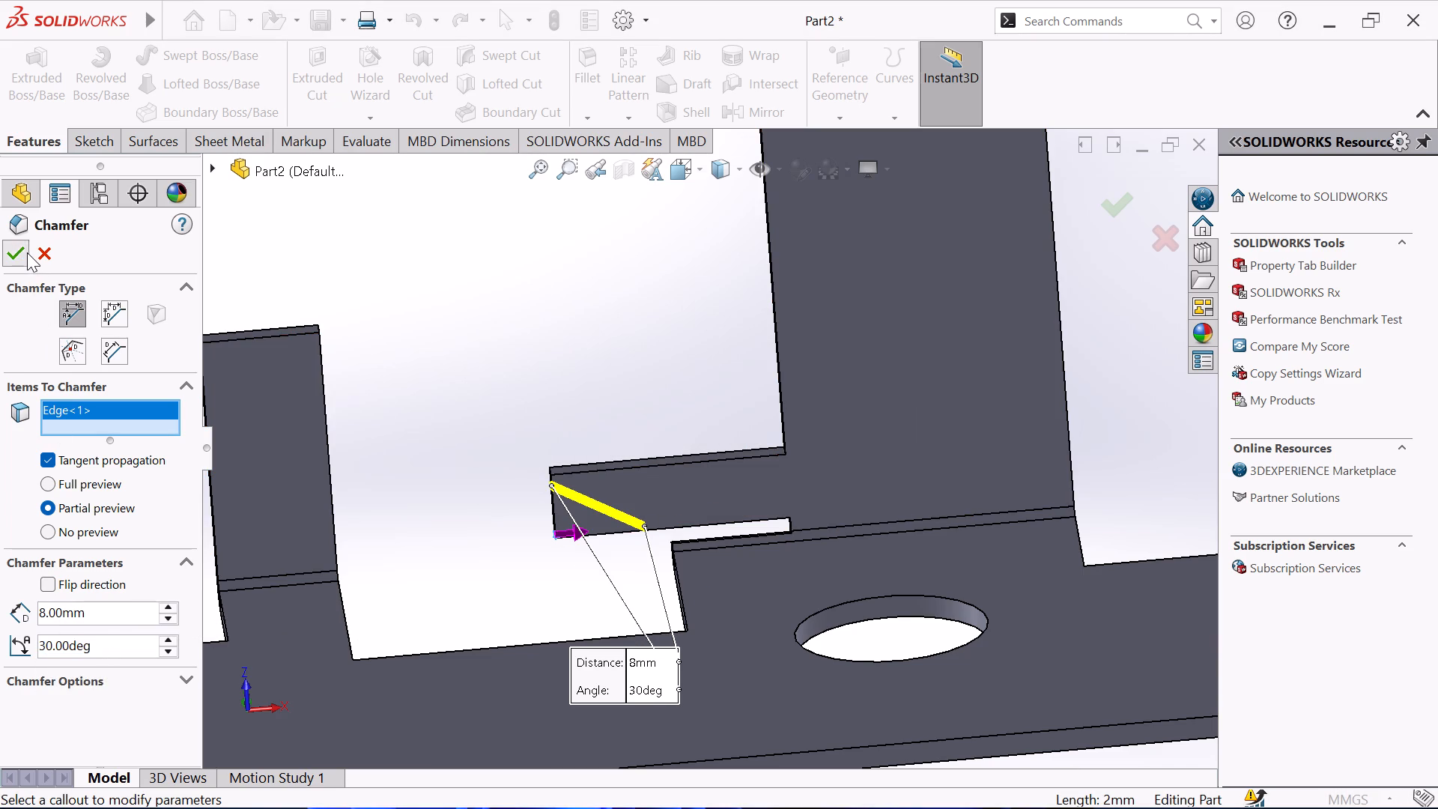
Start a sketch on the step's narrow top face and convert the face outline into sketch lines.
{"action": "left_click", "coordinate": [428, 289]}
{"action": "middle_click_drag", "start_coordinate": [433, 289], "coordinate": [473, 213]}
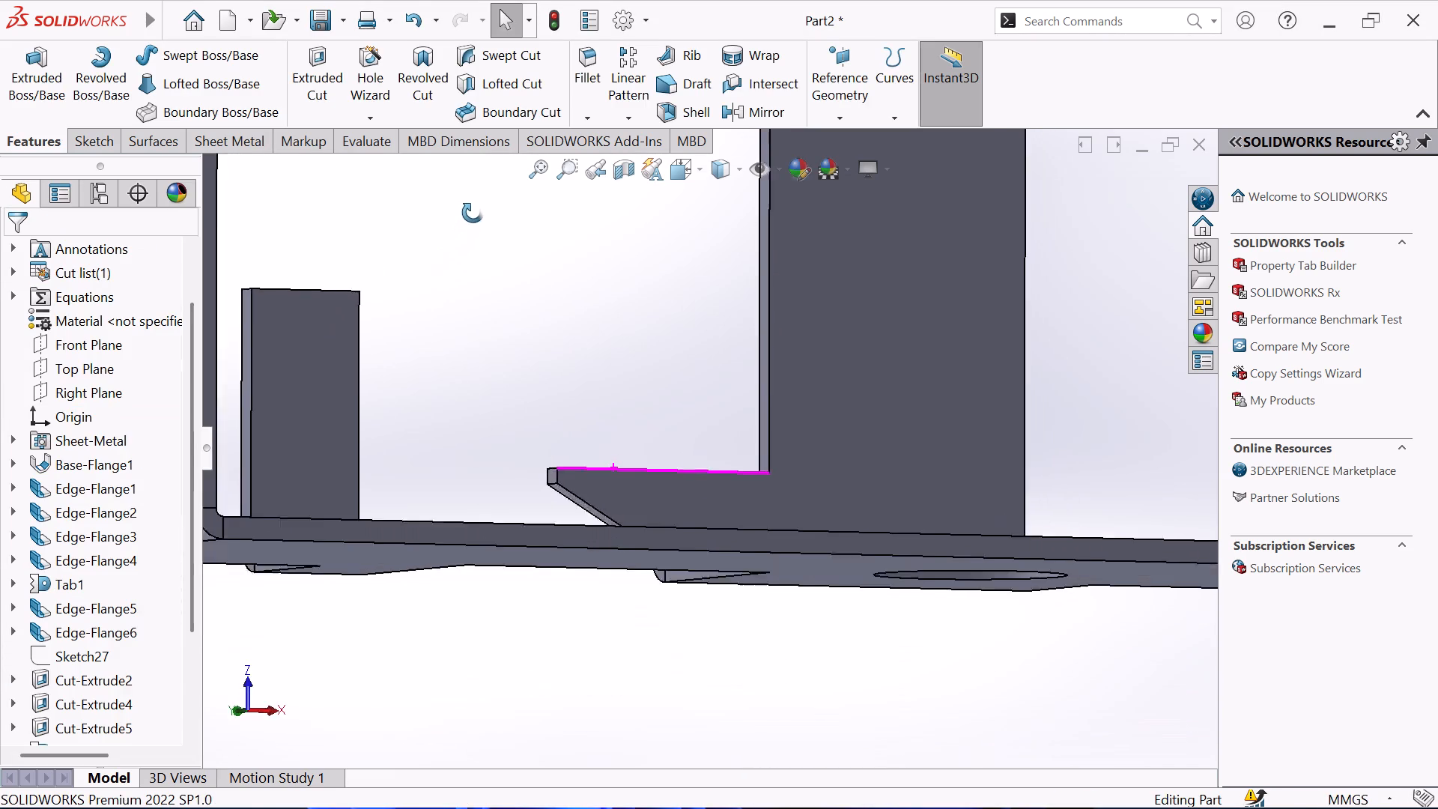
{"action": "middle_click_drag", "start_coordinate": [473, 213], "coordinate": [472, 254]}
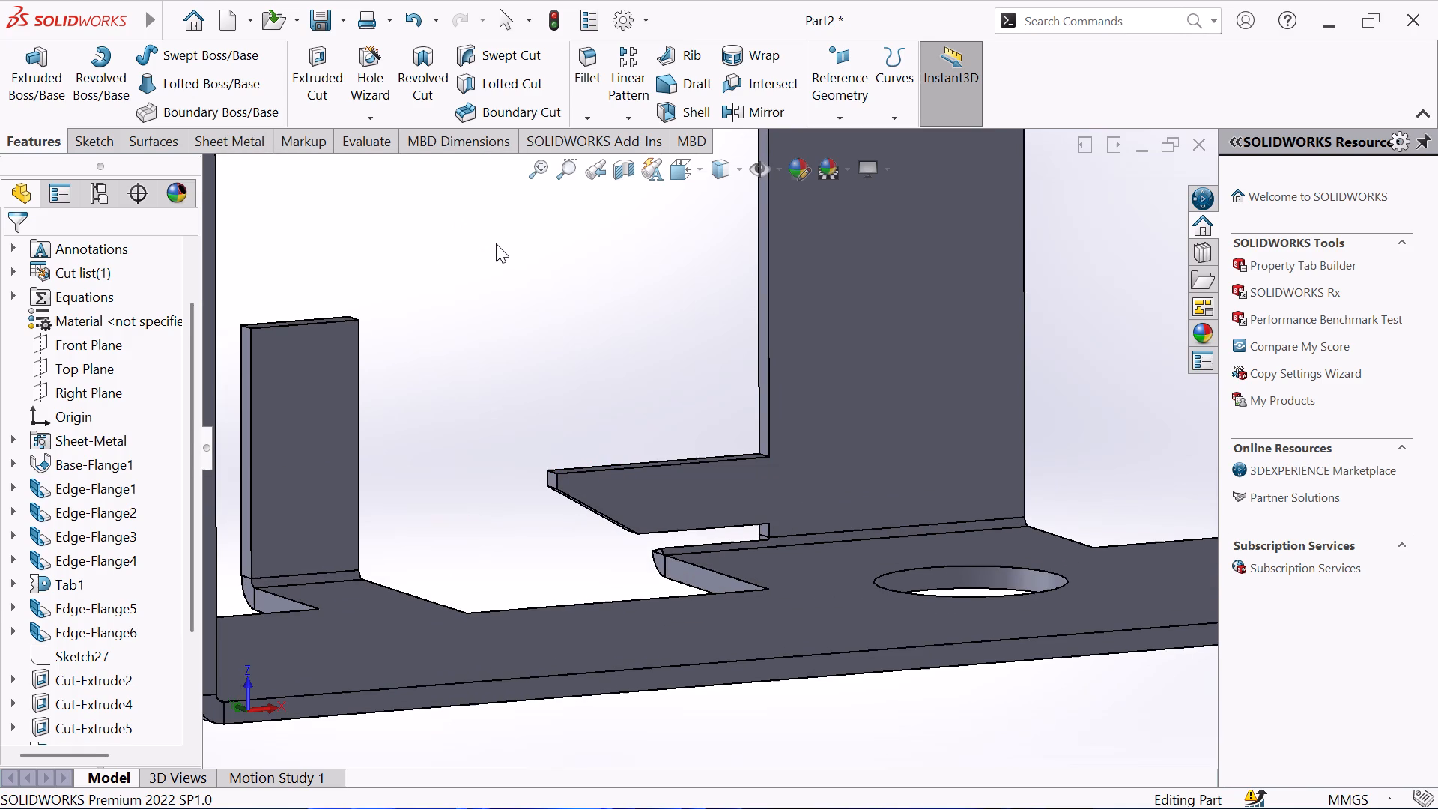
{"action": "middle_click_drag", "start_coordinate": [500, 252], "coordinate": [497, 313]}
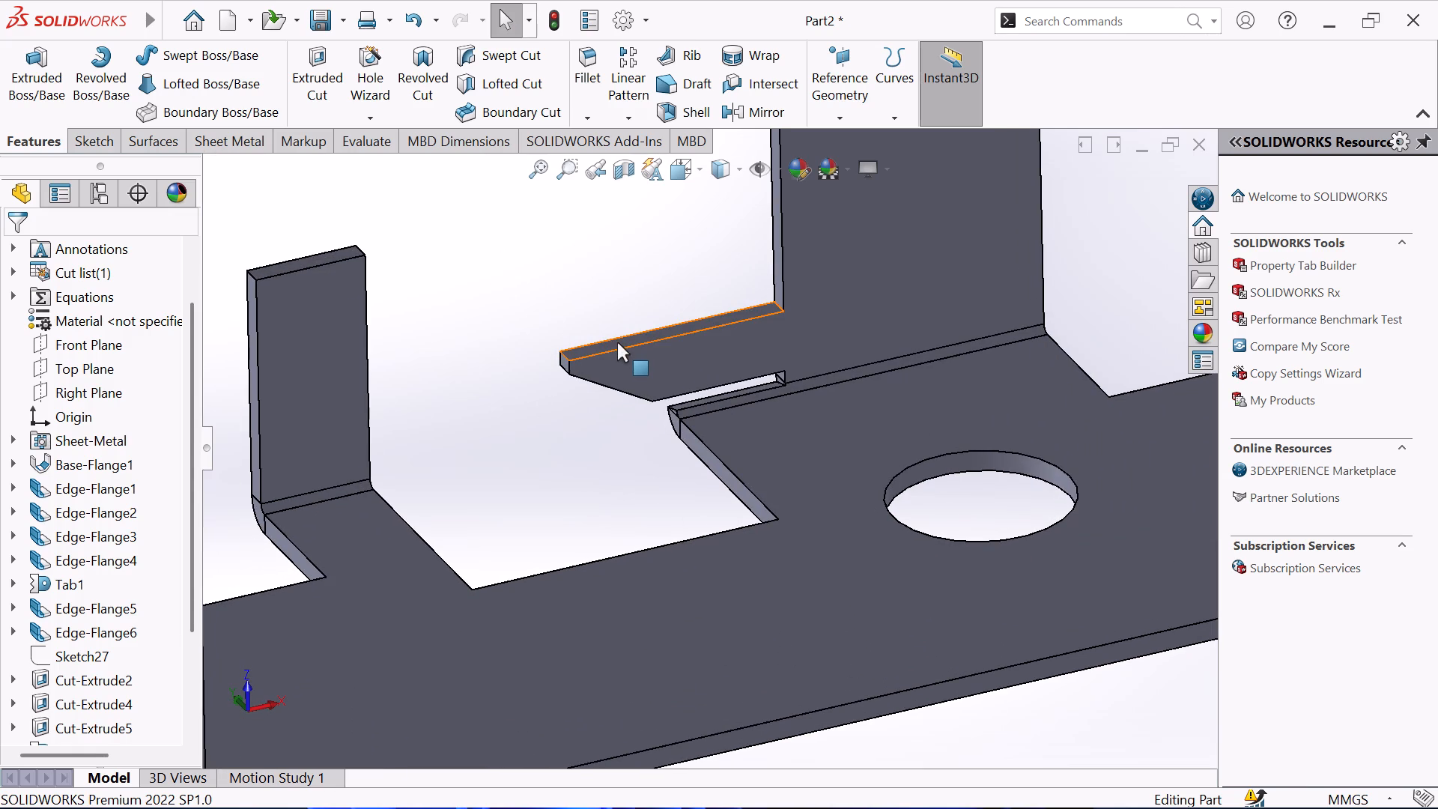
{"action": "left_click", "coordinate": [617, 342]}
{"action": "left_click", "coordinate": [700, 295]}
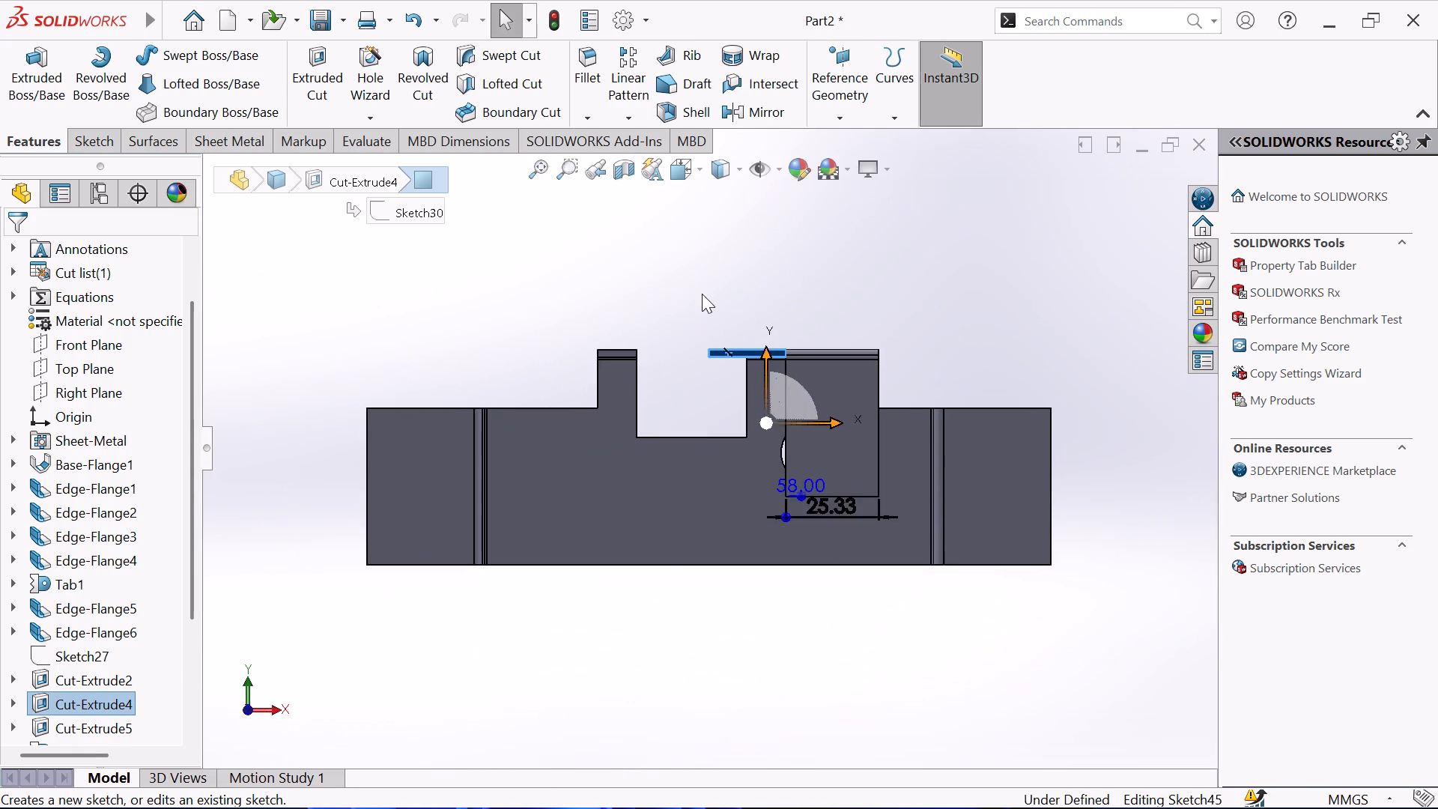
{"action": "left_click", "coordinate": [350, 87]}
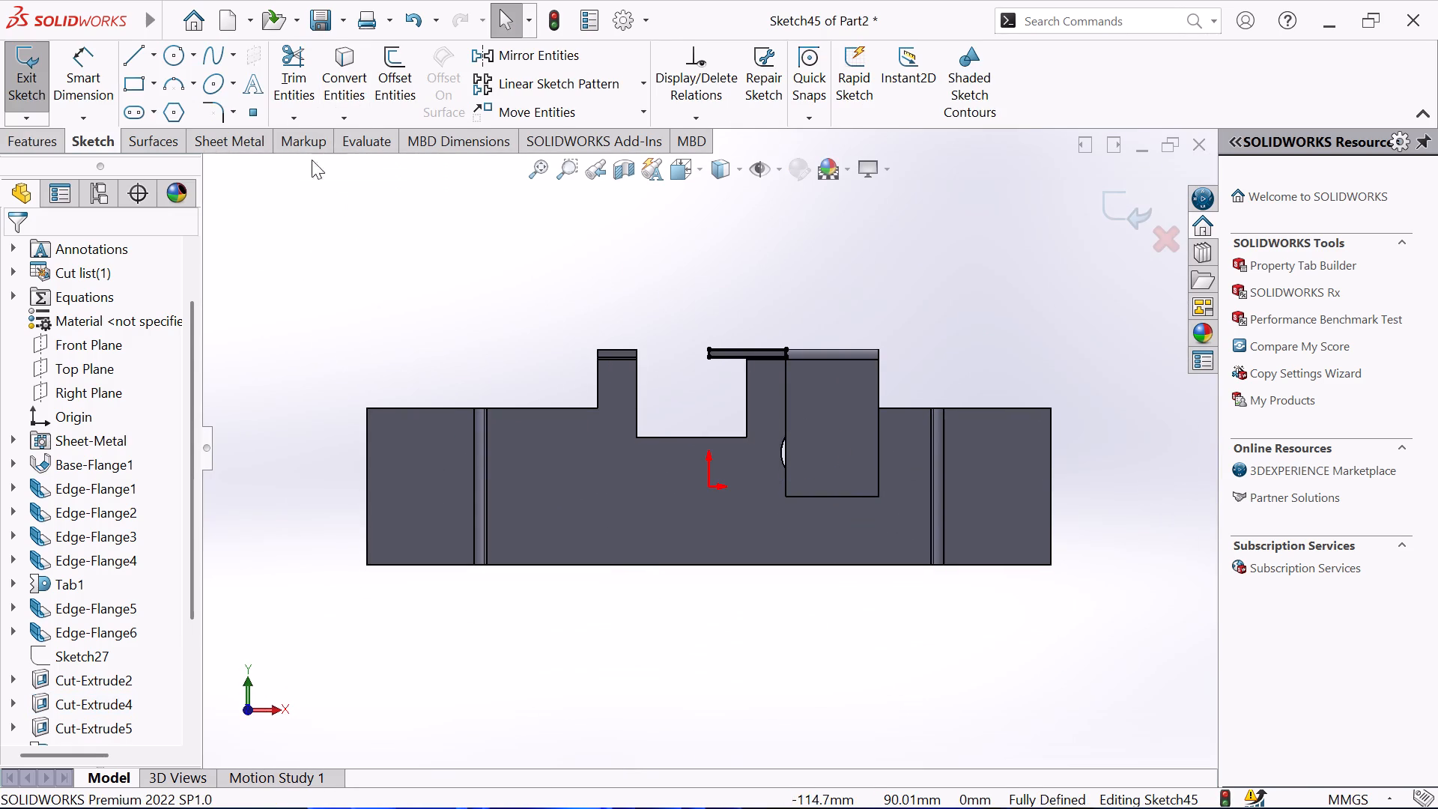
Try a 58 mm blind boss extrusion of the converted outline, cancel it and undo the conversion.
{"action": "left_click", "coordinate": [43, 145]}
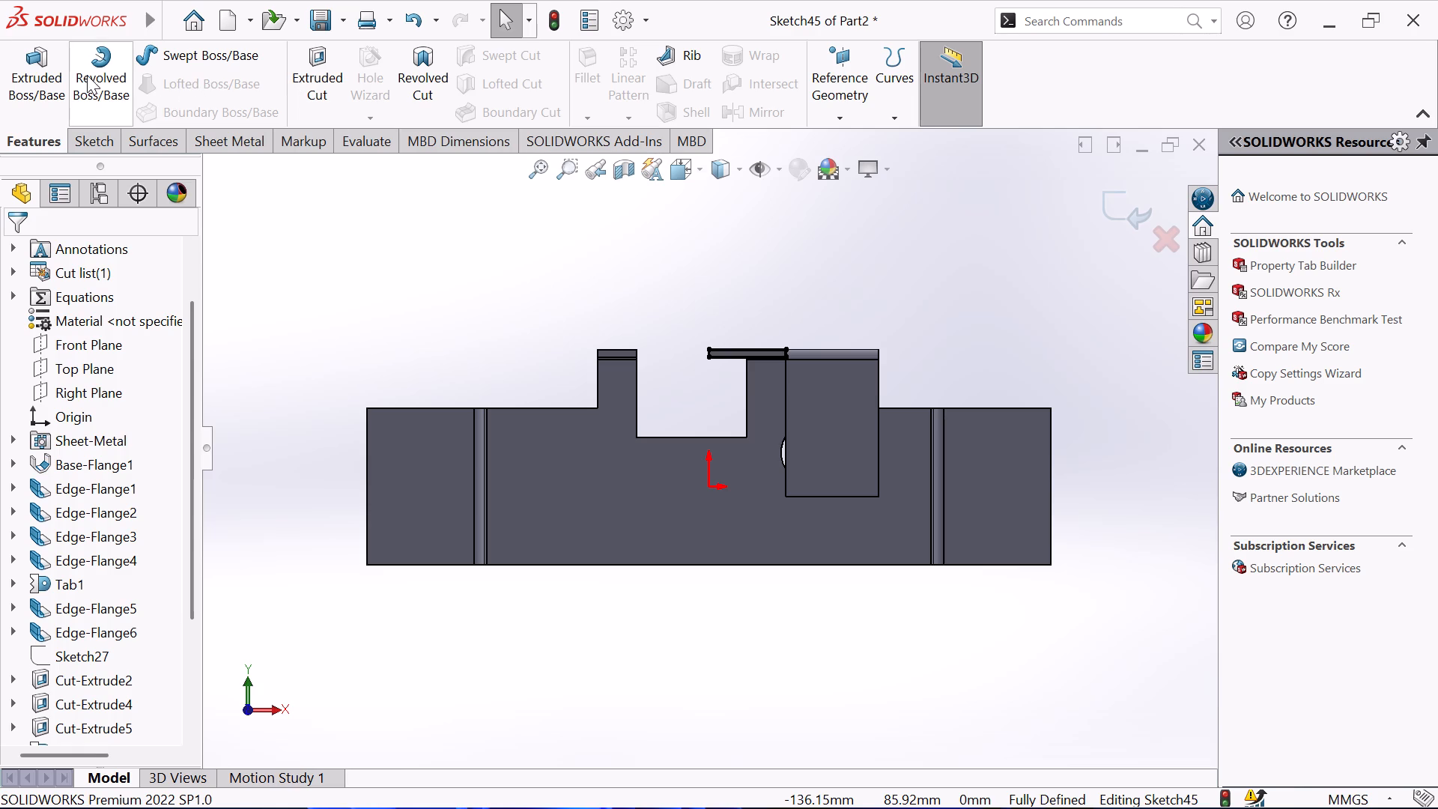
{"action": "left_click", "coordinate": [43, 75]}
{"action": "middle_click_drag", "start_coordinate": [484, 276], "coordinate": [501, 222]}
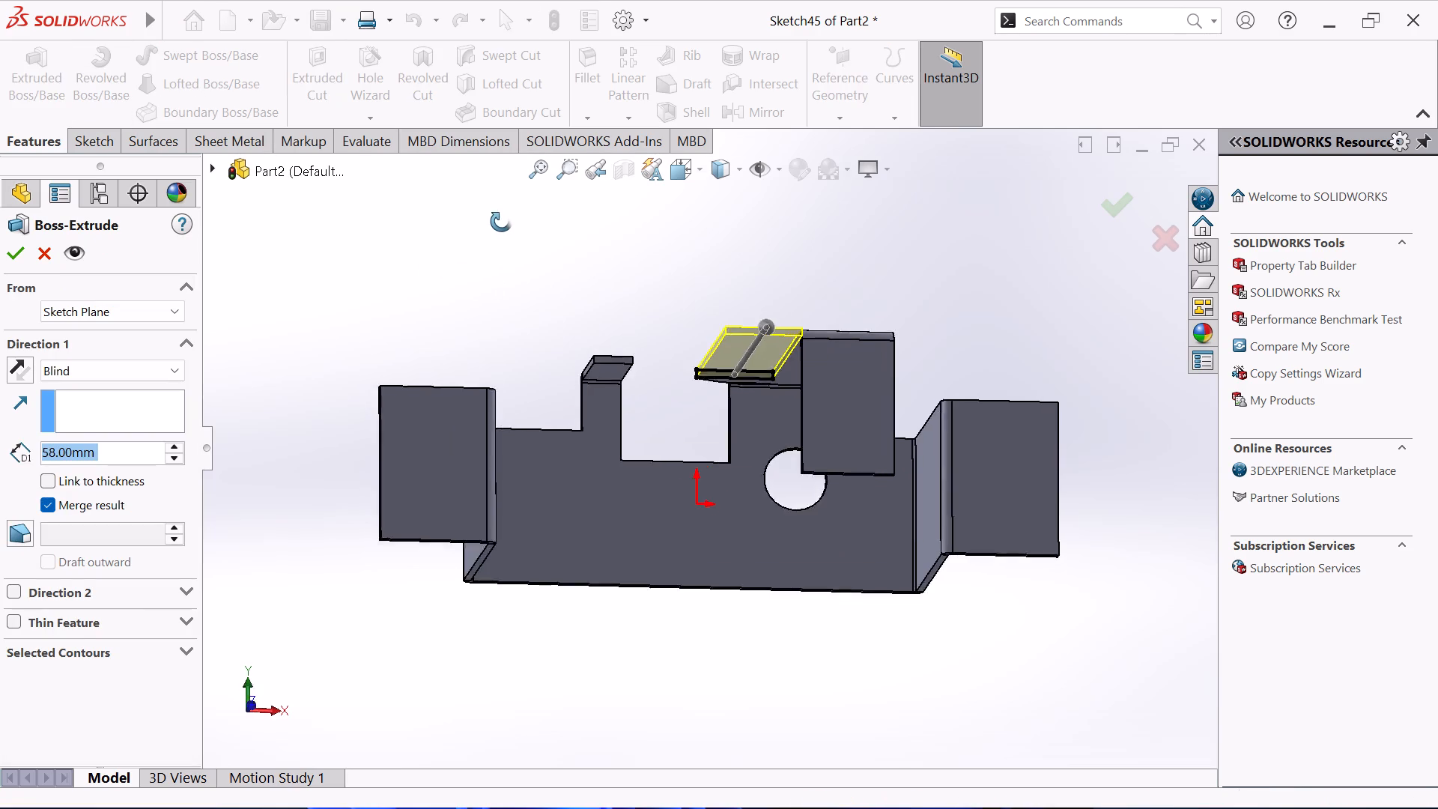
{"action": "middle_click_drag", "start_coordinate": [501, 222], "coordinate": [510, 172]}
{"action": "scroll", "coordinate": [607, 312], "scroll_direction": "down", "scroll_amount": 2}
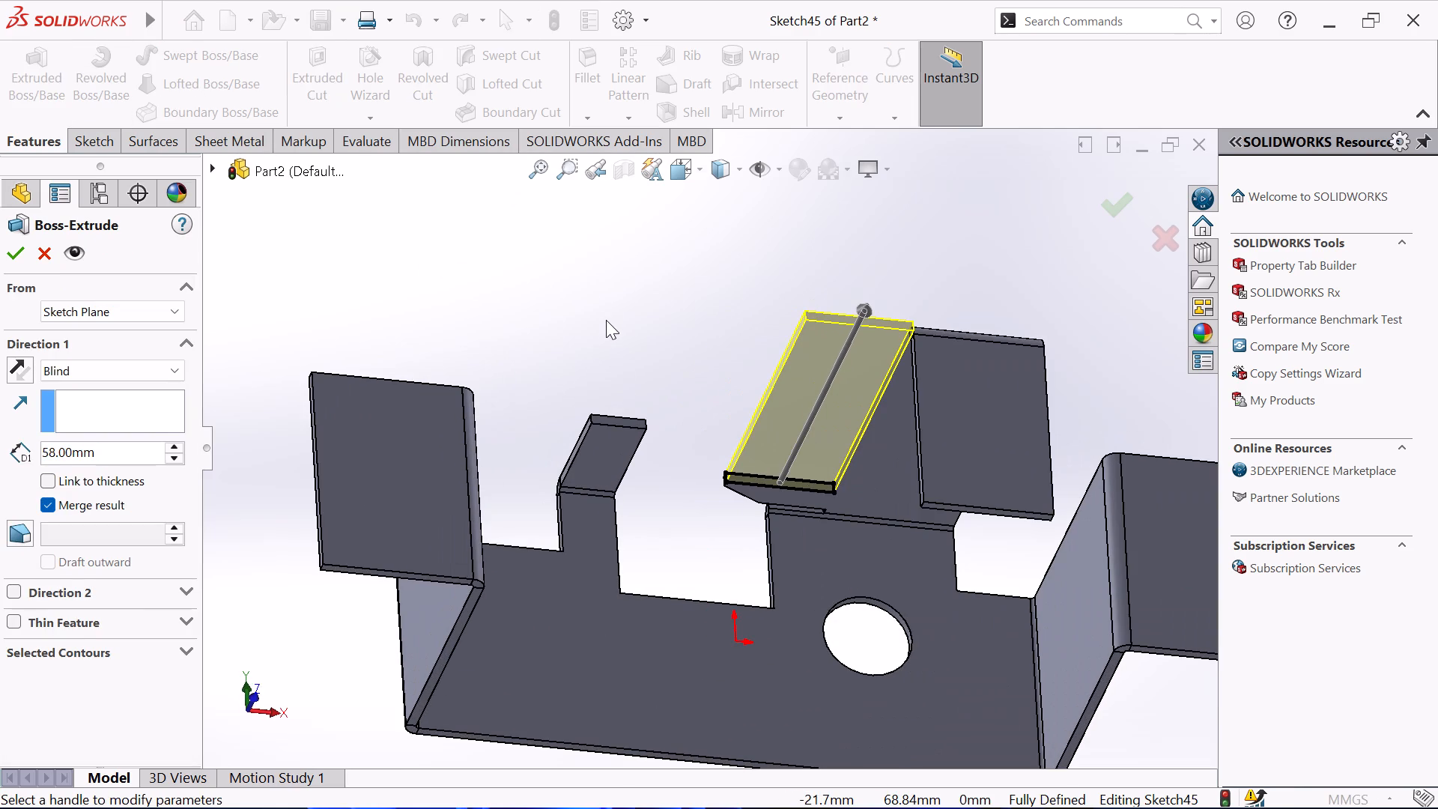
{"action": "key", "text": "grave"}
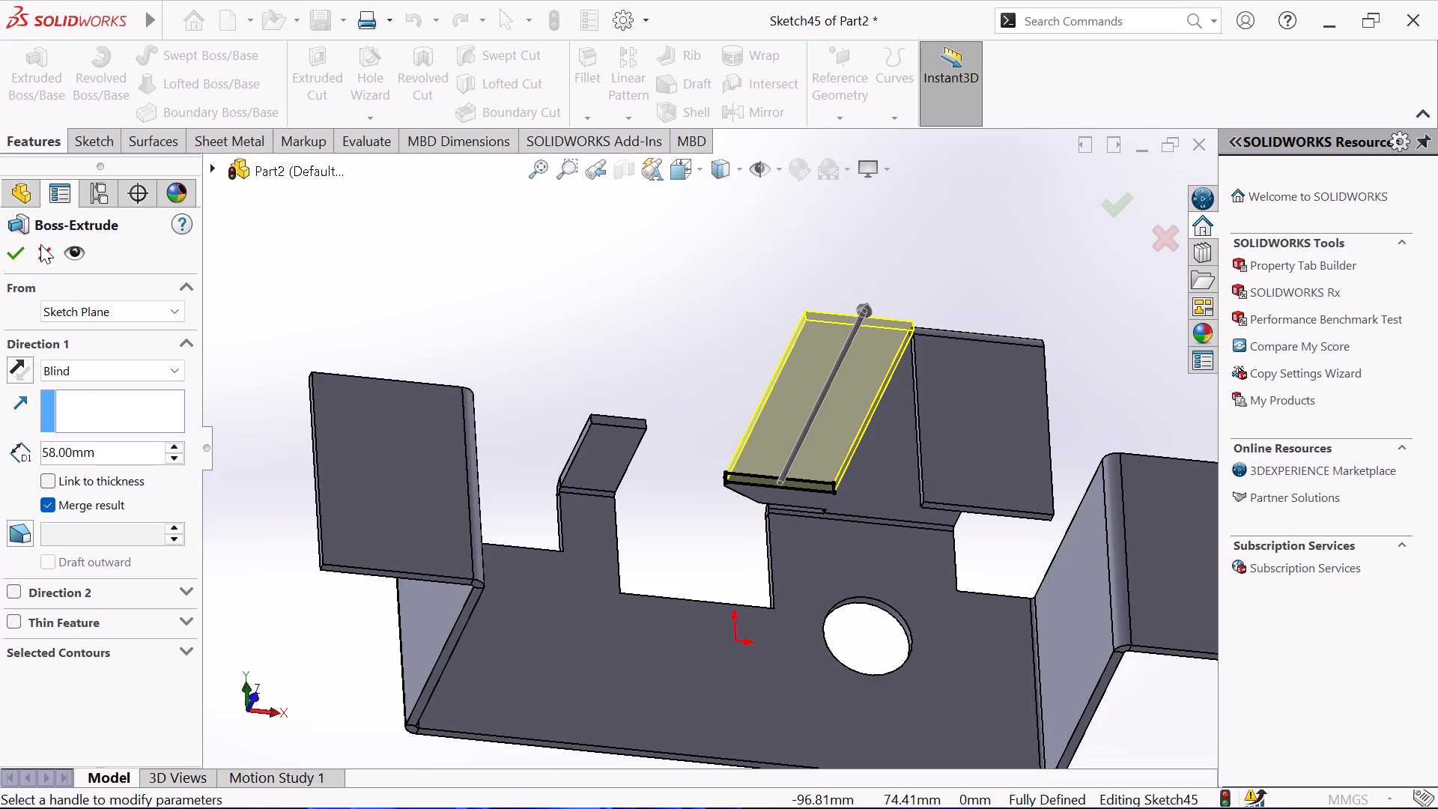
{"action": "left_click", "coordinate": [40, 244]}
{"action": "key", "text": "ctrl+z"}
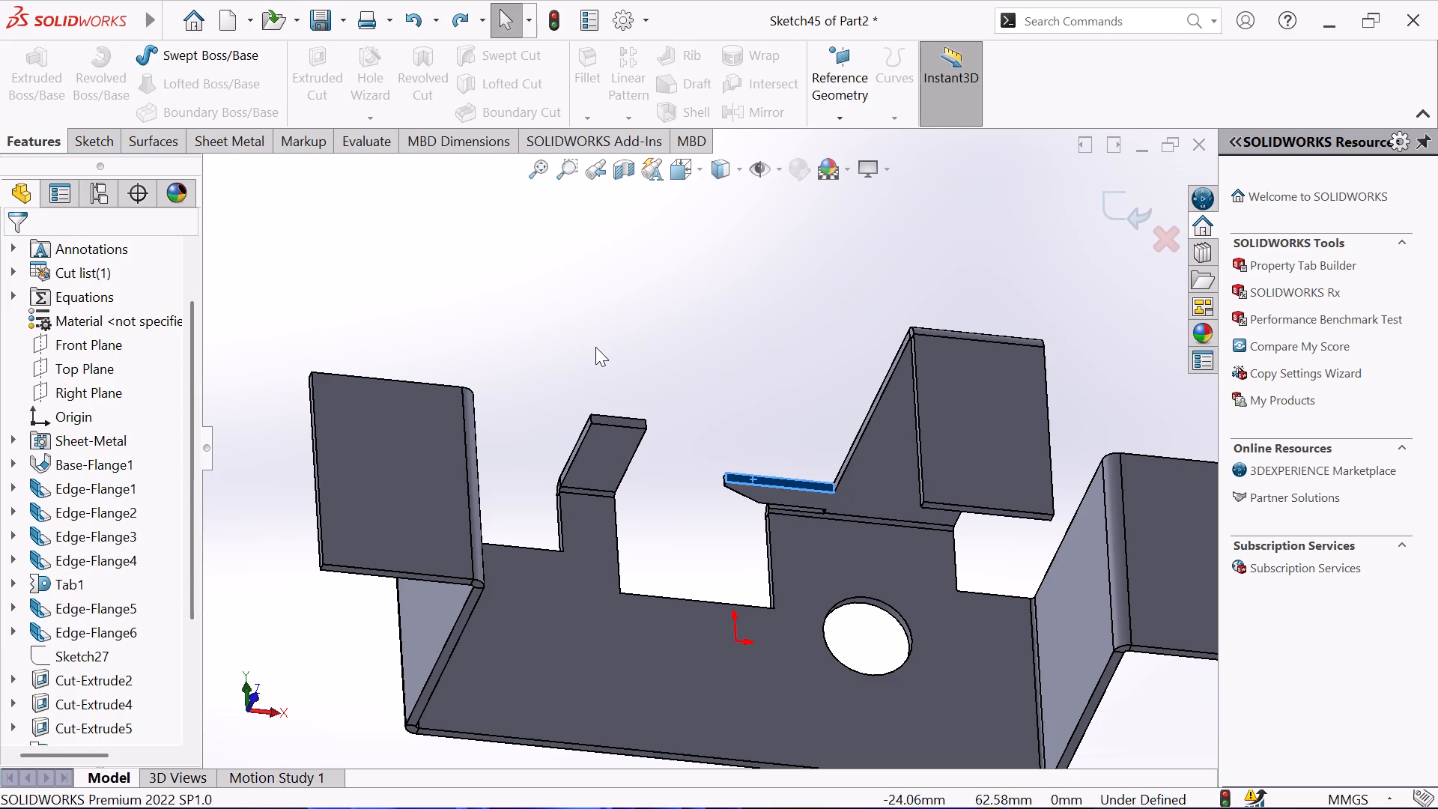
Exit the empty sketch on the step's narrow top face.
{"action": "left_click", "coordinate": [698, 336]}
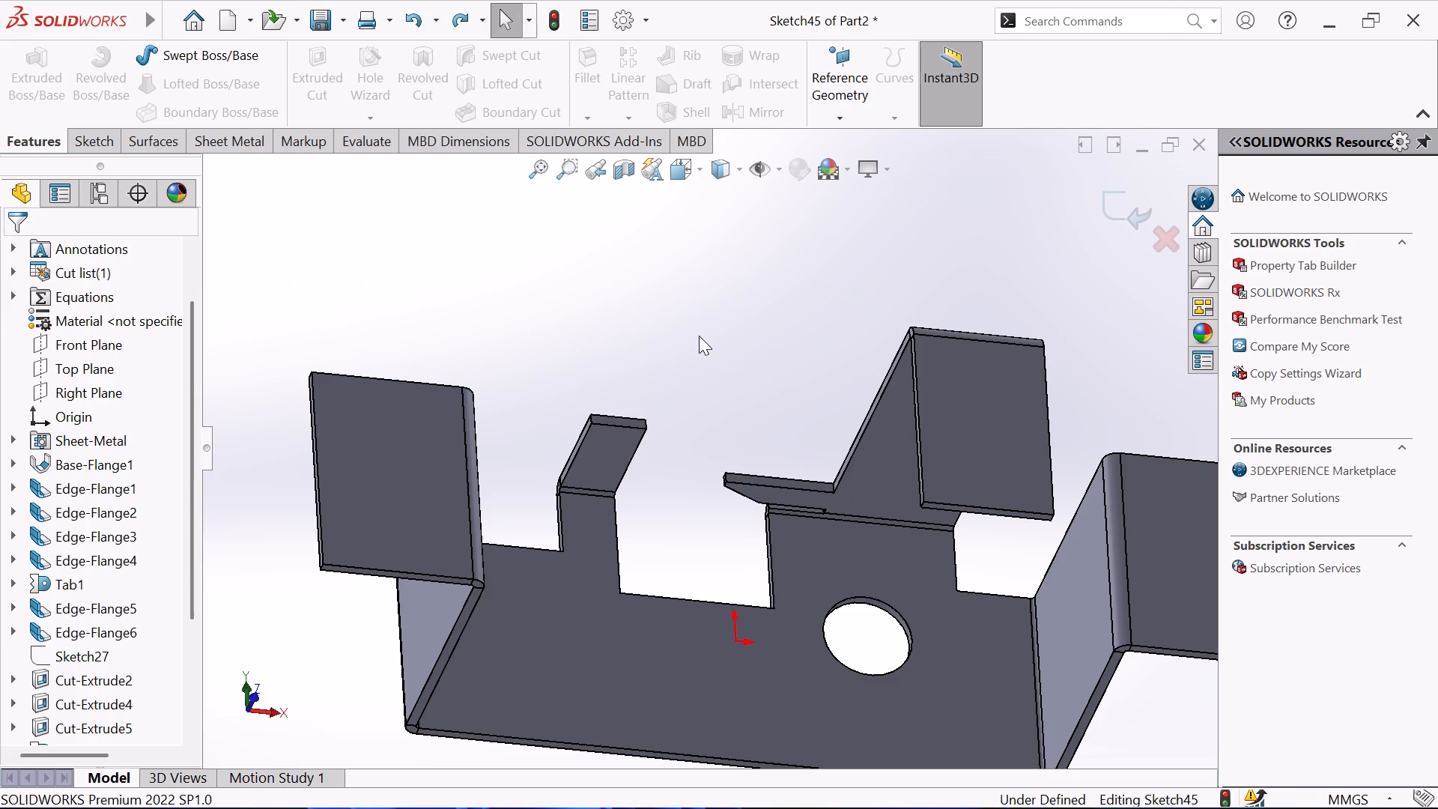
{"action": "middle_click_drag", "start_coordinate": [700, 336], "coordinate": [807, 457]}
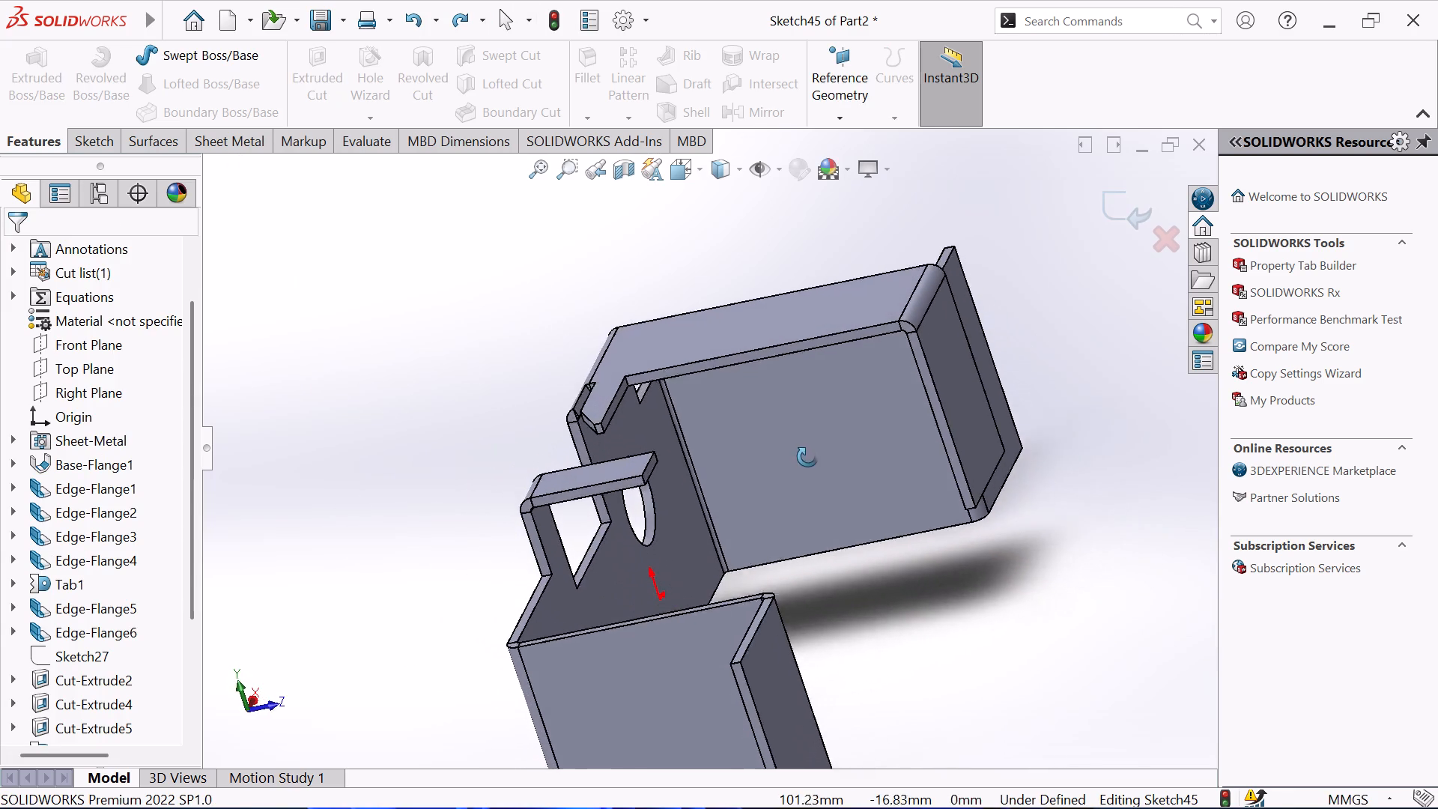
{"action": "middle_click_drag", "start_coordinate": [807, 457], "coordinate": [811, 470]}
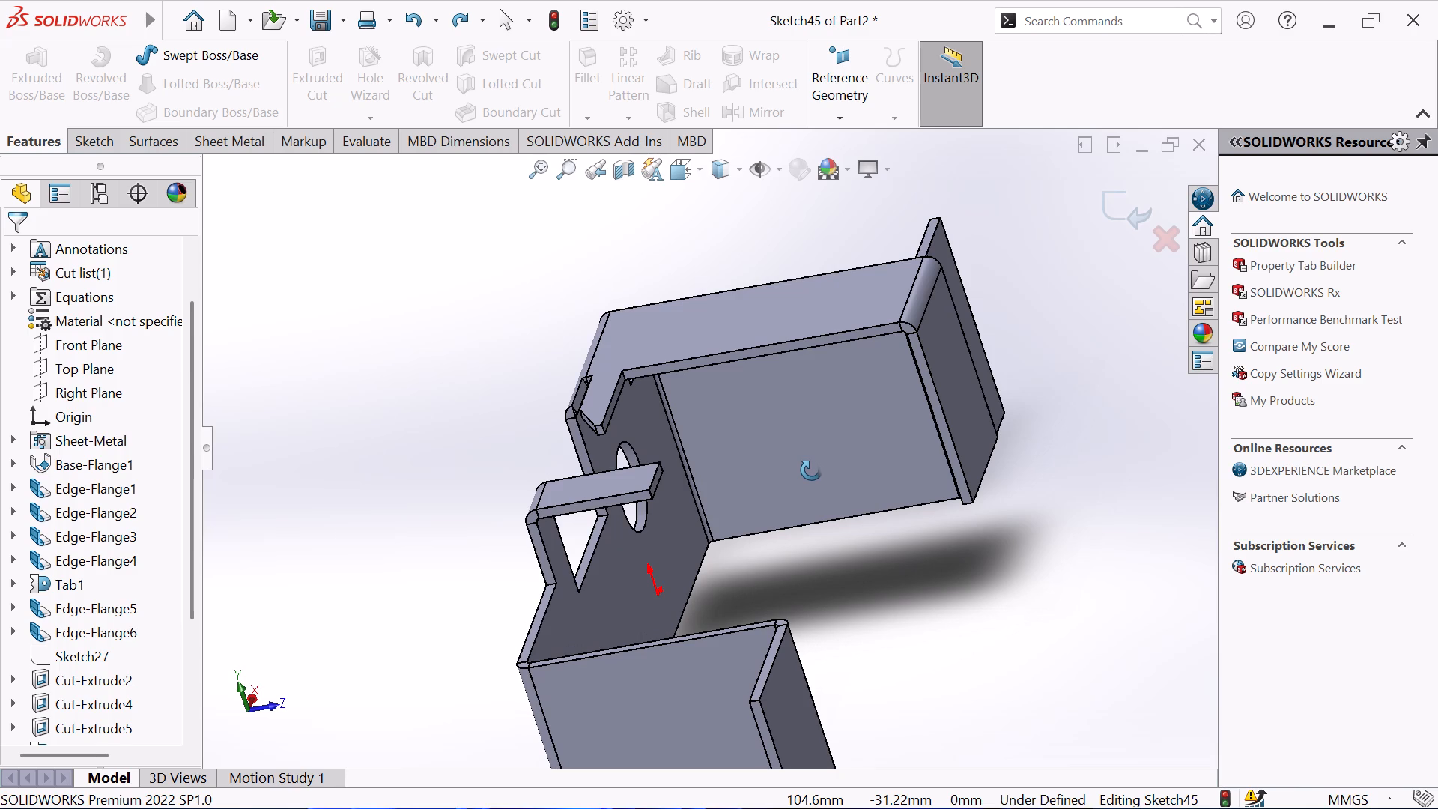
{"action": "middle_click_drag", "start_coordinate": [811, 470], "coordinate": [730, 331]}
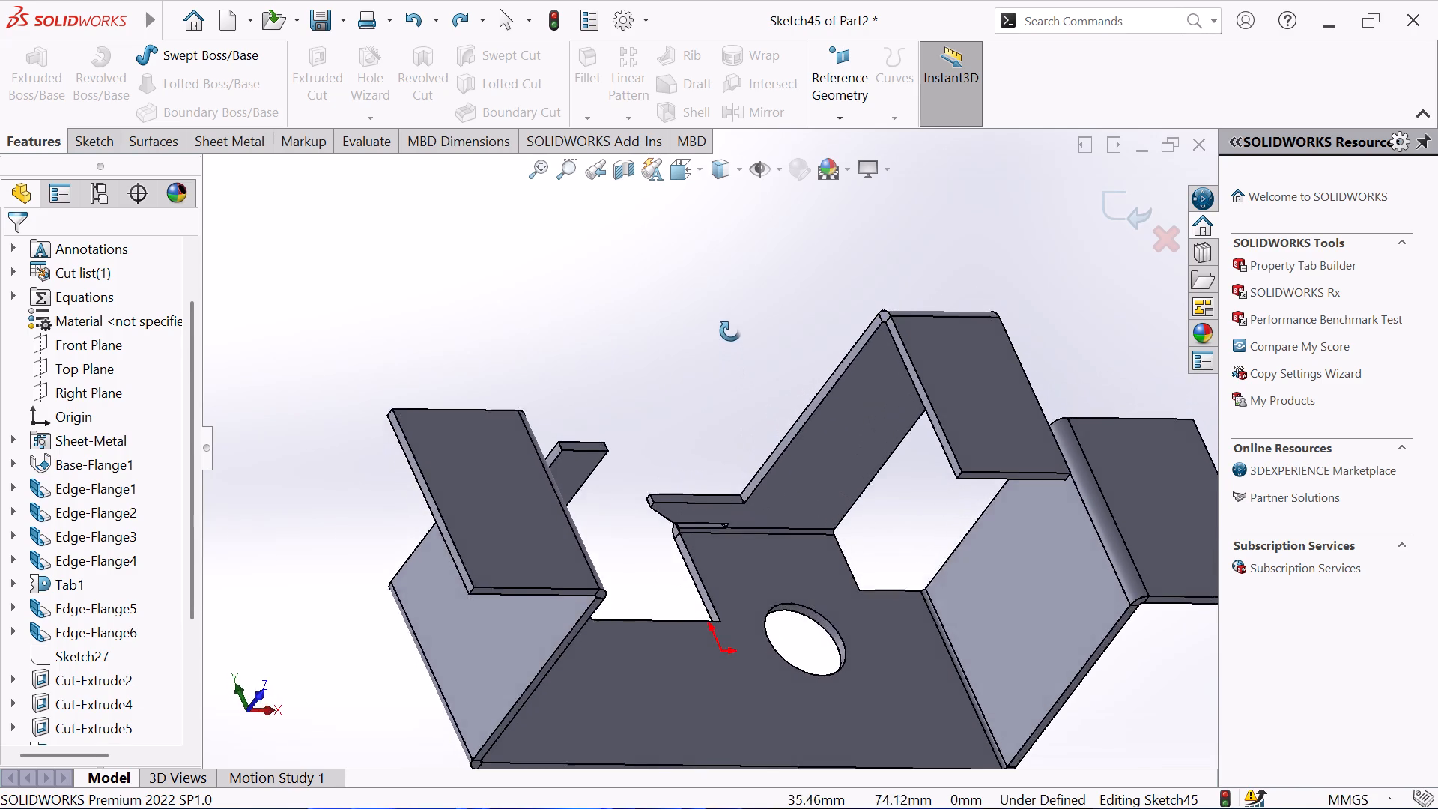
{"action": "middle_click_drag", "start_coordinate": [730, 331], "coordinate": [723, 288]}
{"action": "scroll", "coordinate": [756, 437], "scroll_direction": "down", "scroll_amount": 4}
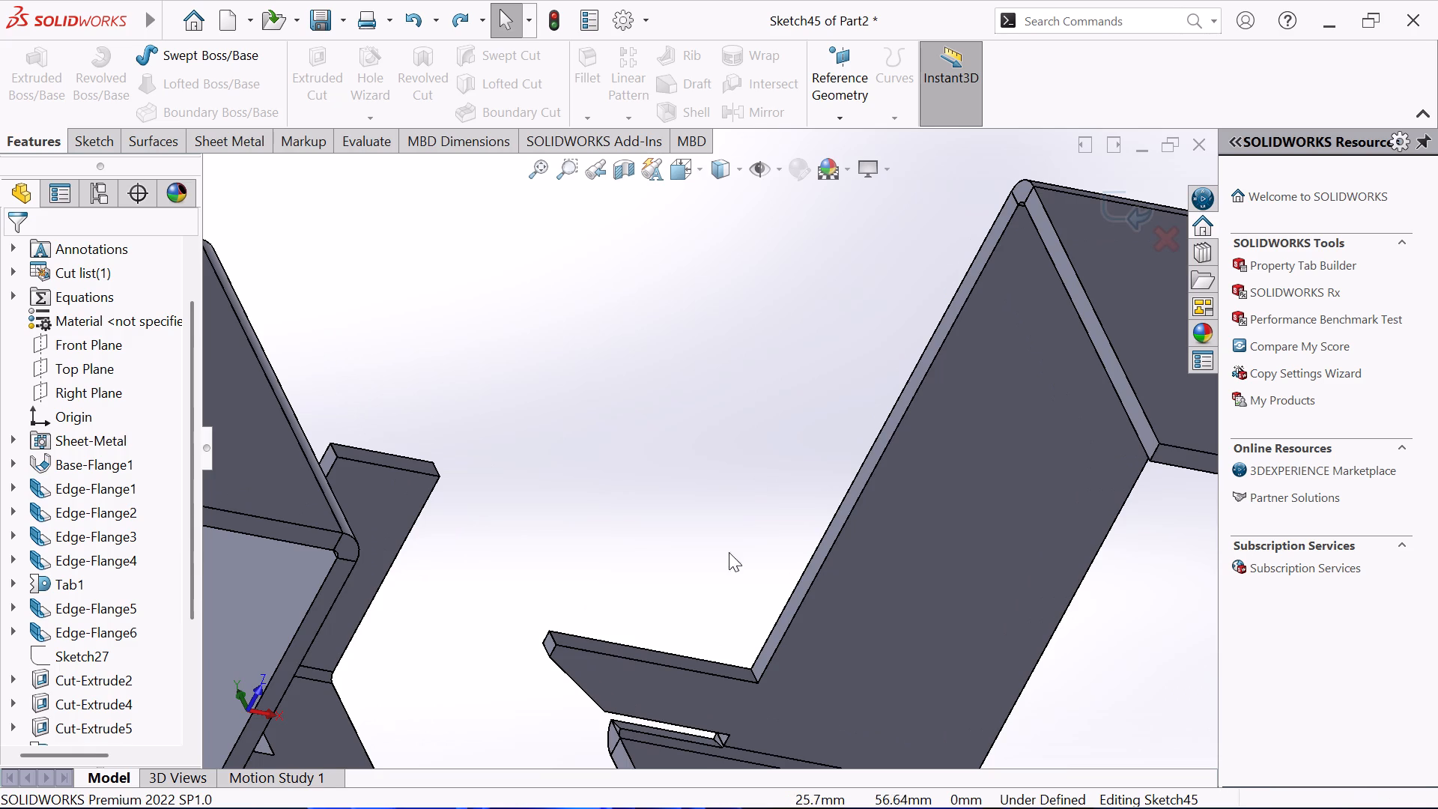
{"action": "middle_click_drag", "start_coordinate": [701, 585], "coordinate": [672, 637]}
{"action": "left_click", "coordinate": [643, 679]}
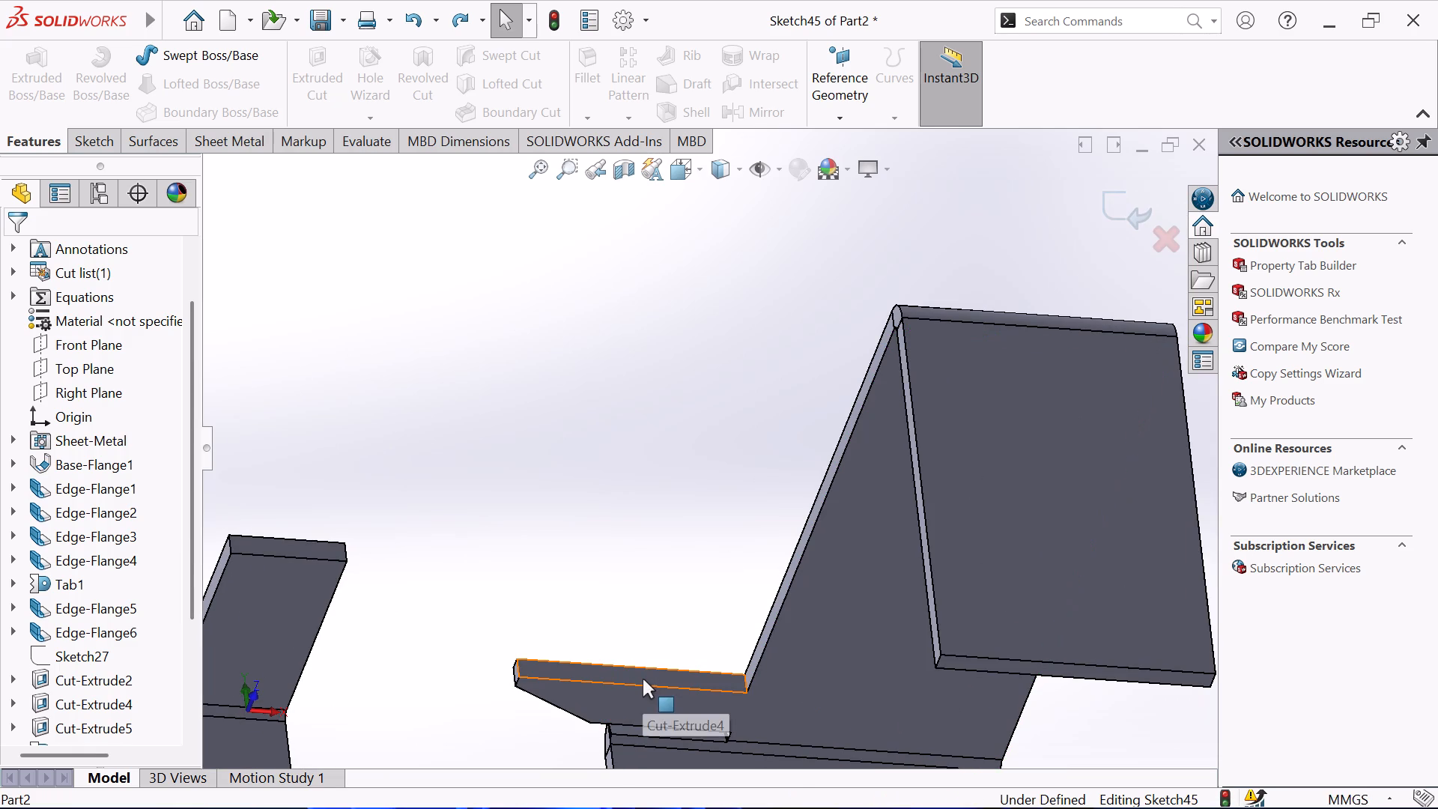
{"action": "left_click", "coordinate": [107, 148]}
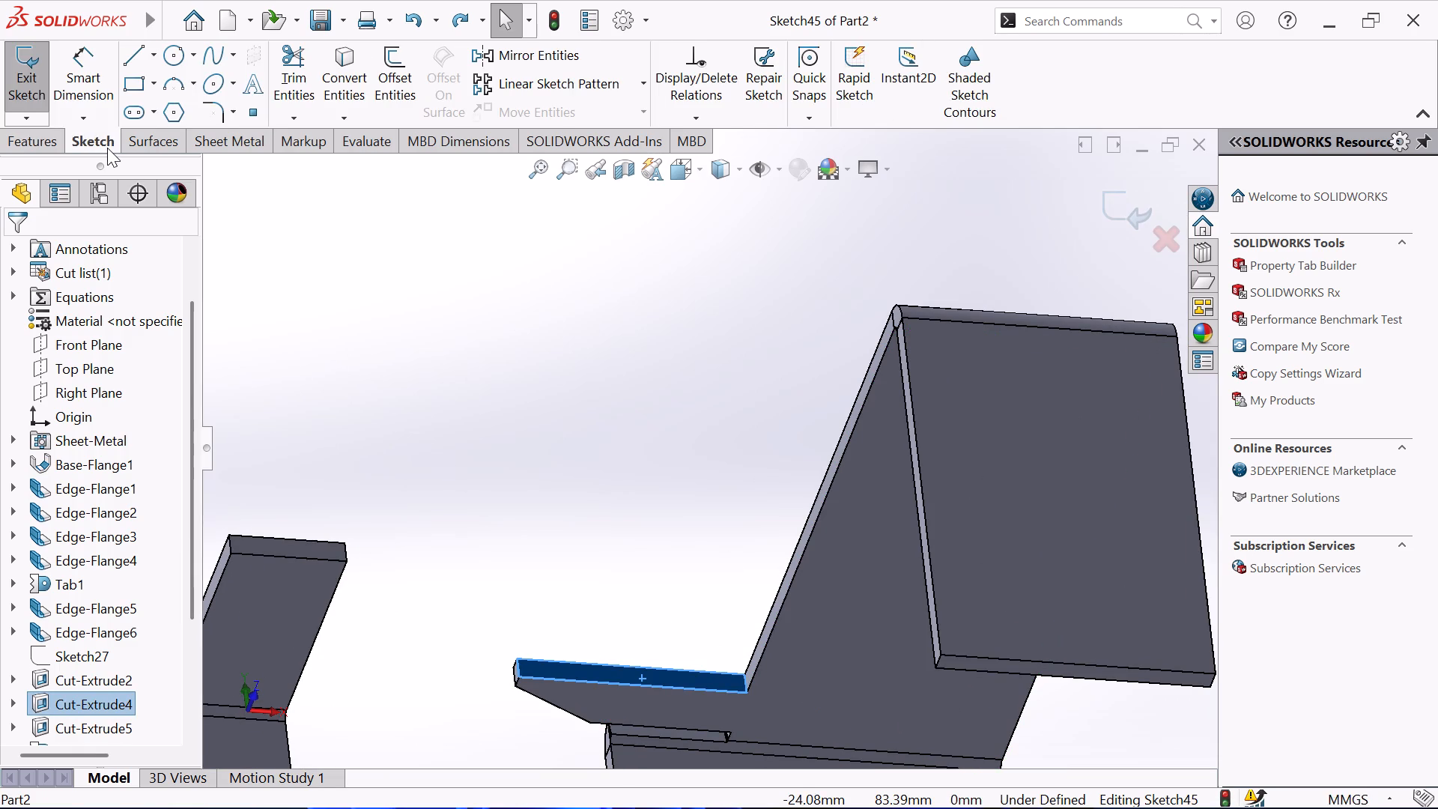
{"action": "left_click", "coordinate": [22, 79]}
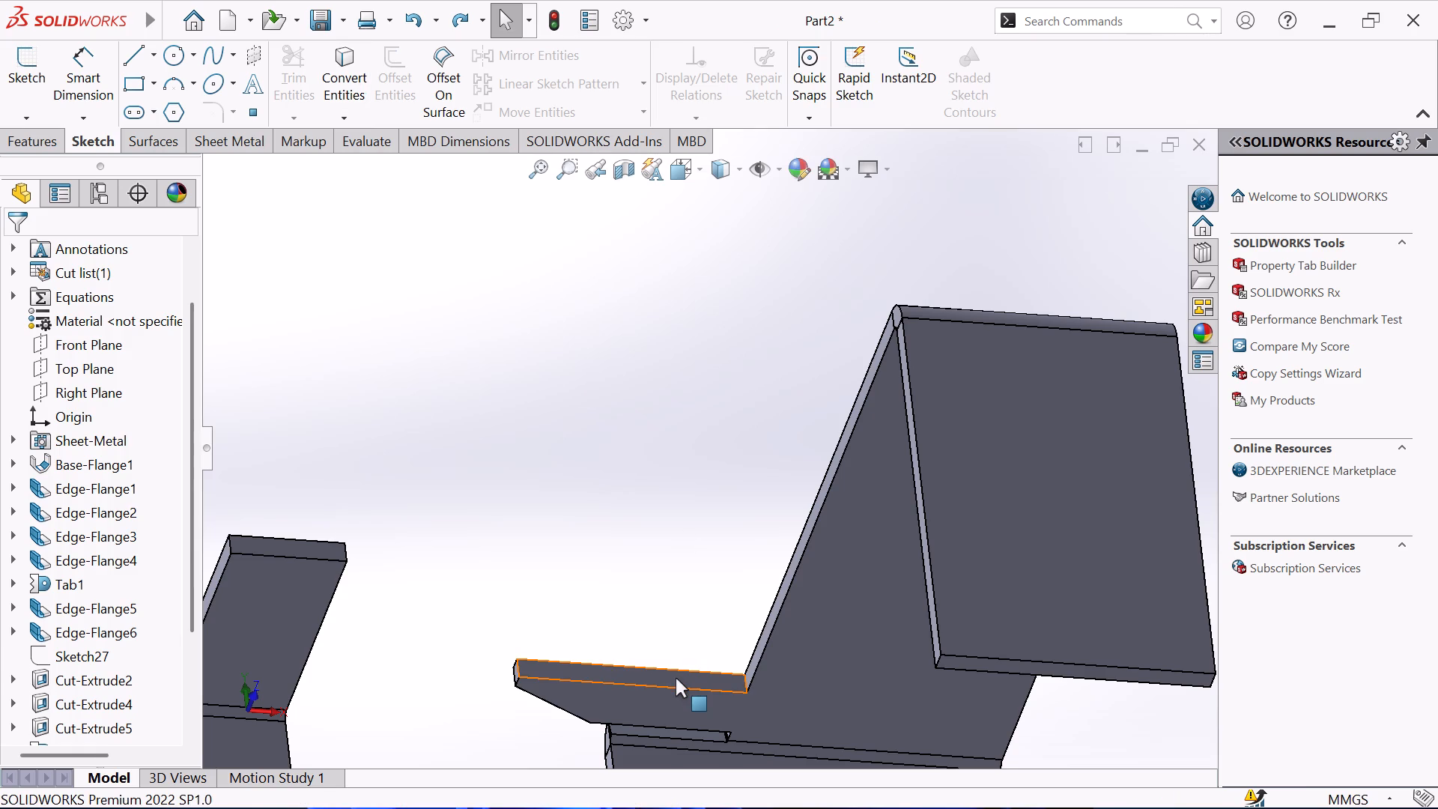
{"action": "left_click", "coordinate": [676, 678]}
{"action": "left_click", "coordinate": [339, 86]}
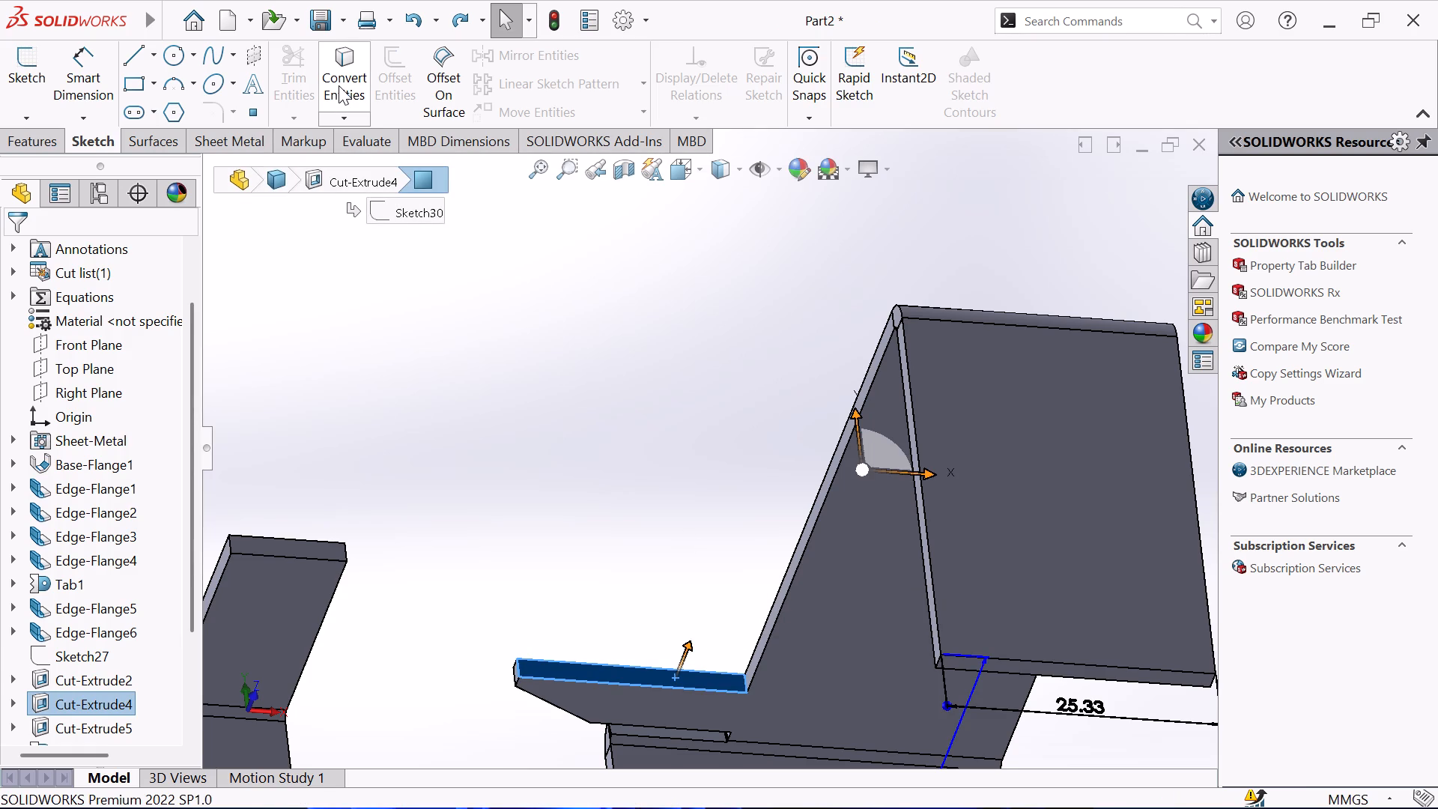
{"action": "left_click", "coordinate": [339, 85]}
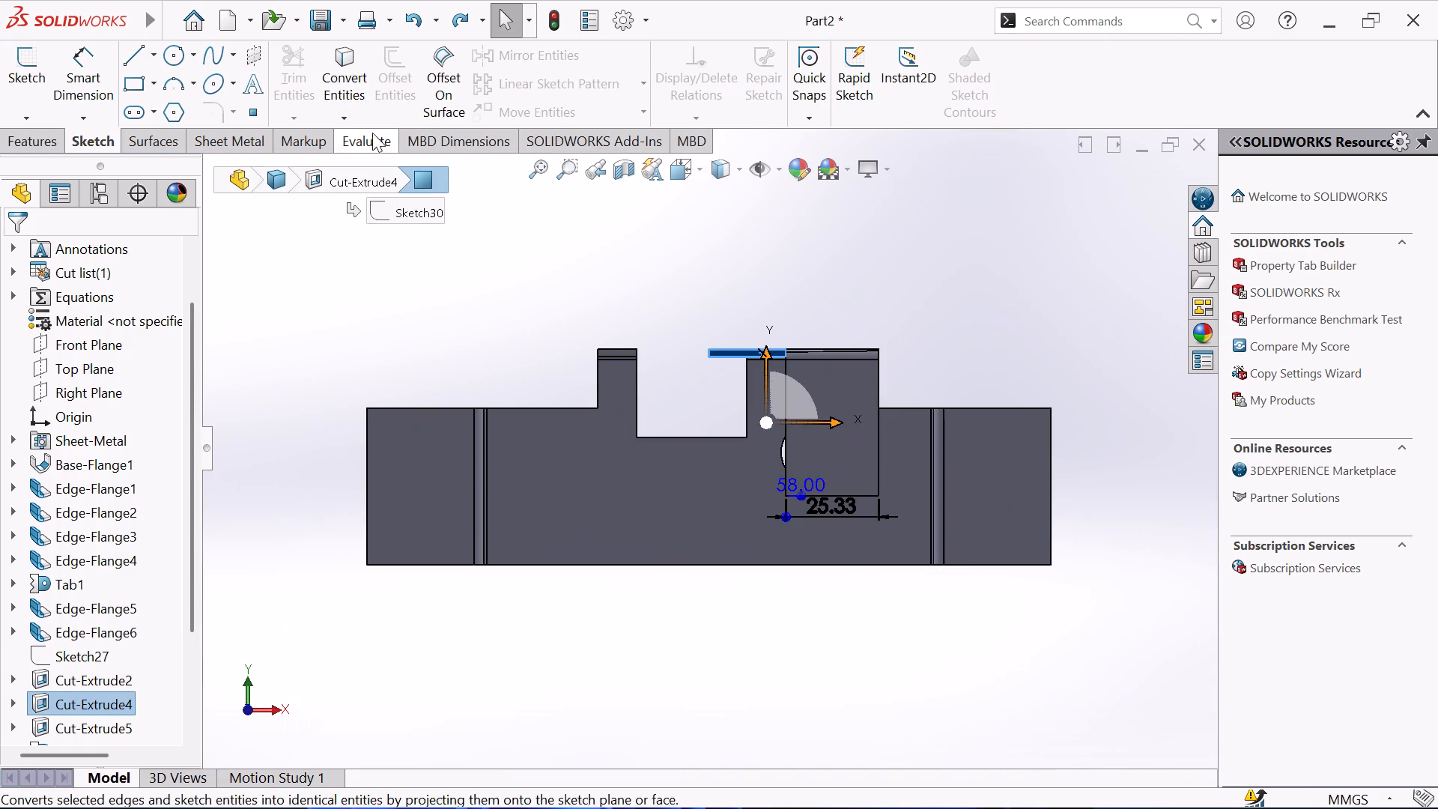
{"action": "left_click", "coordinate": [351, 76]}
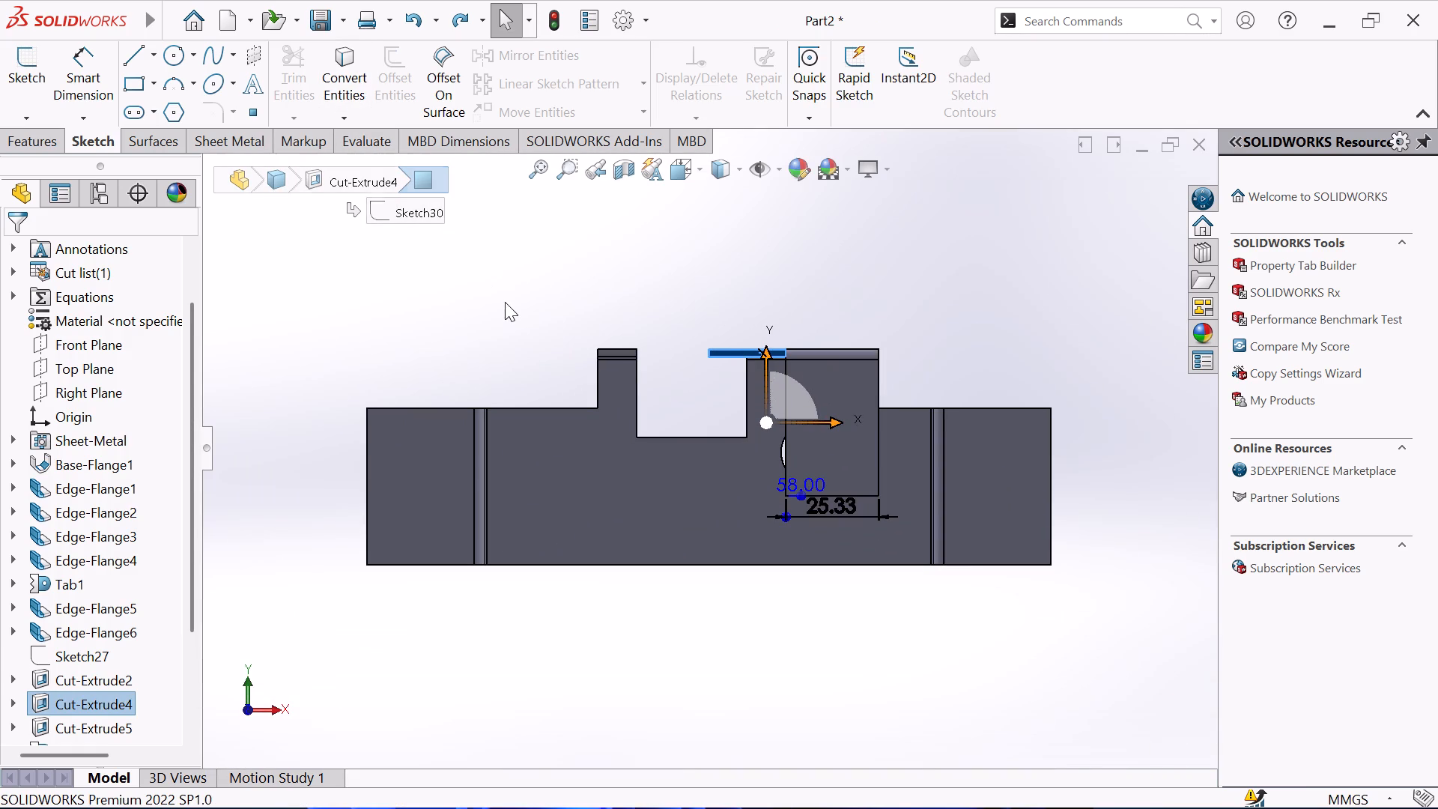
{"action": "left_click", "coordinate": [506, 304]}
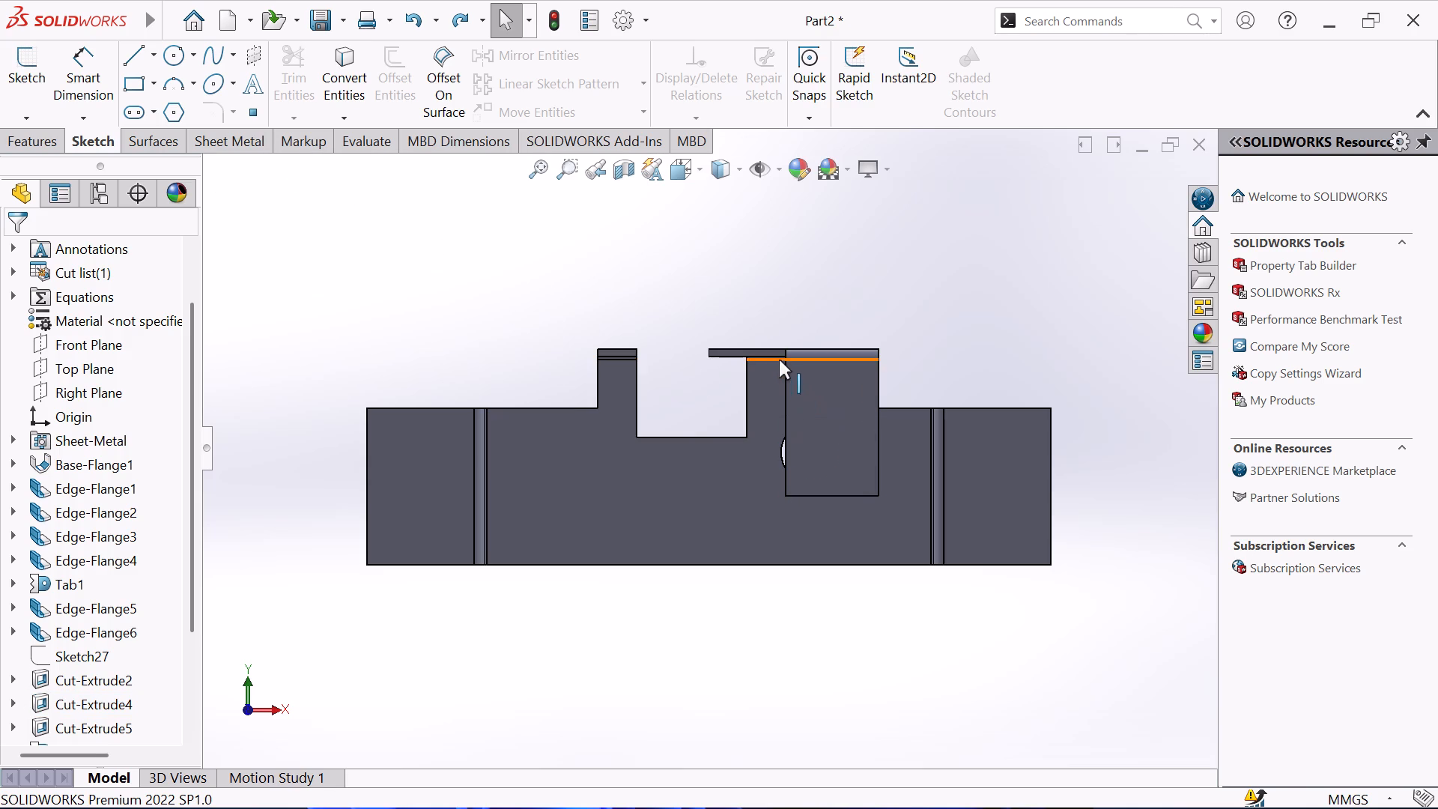
Start a sketch on the step's narrow top face and convert the face outline into sketch lines.
{"action": "left_click", "coordinate": [770, 354]}
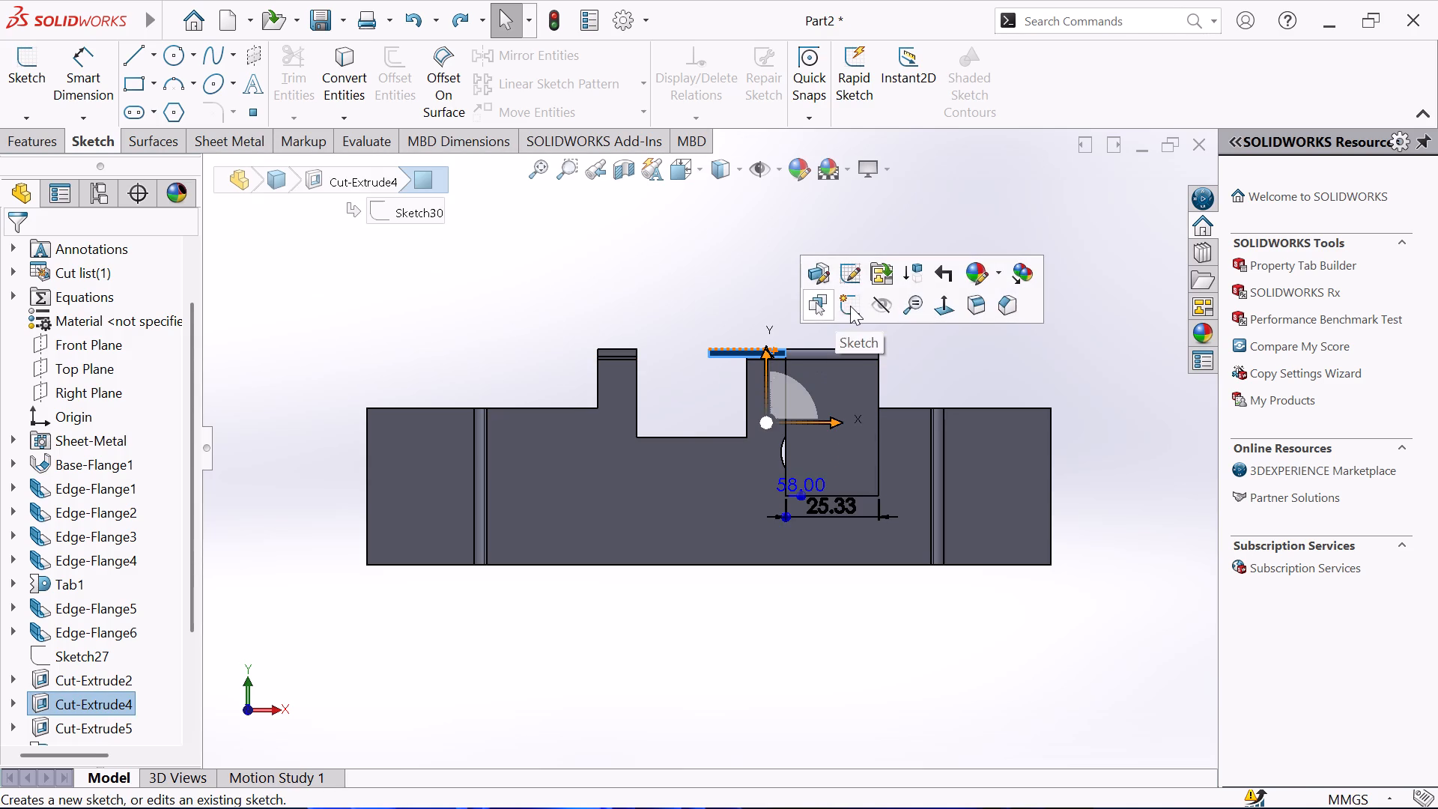
{"action": "left_click", "coordinate": [850, 306]}
{"action": "left_click", "coordinate": [347, 82]}
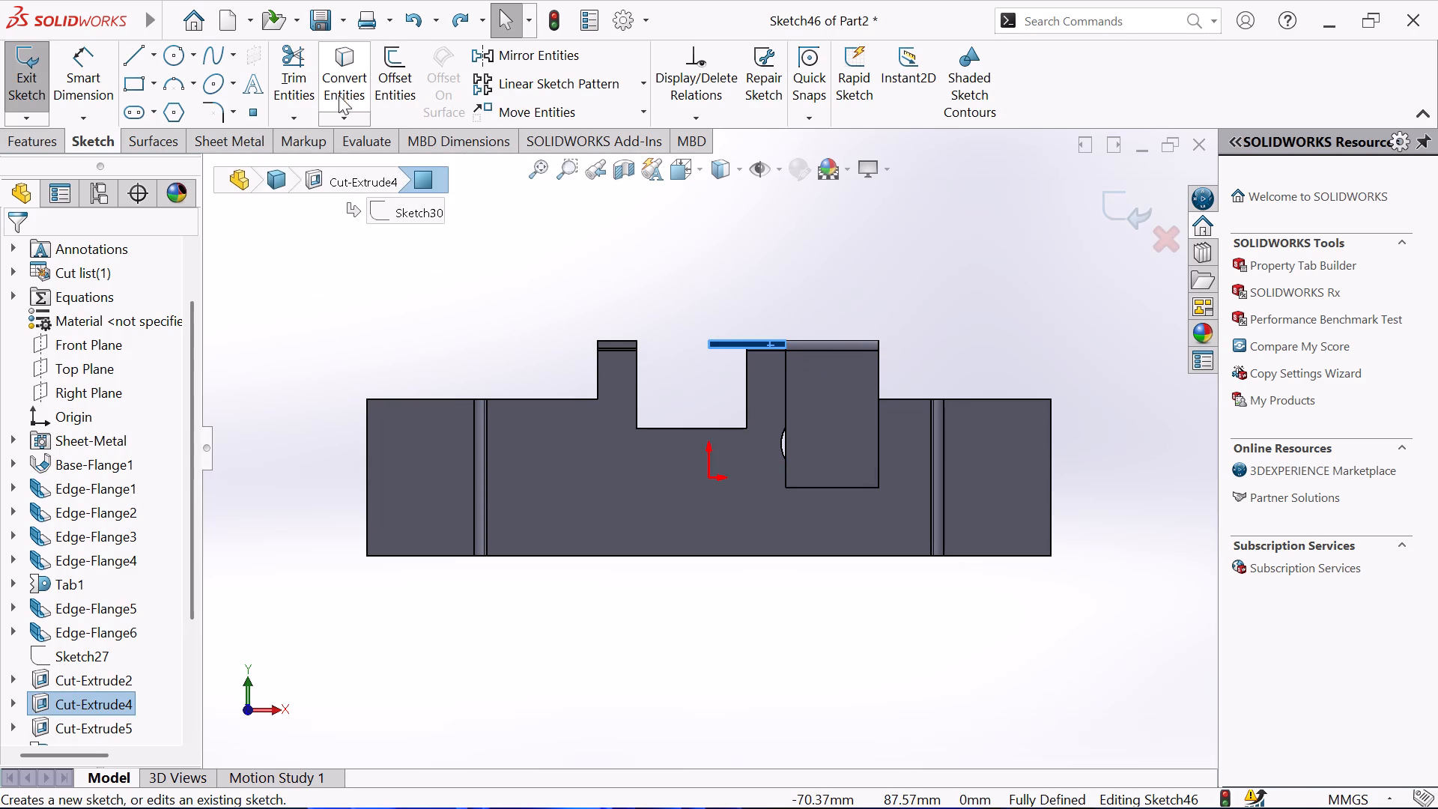
Extrude the converted outline as a blind boss 4 mm deep, merged with the part.
{"action": "left_click", "coordinate": [28, 139]}
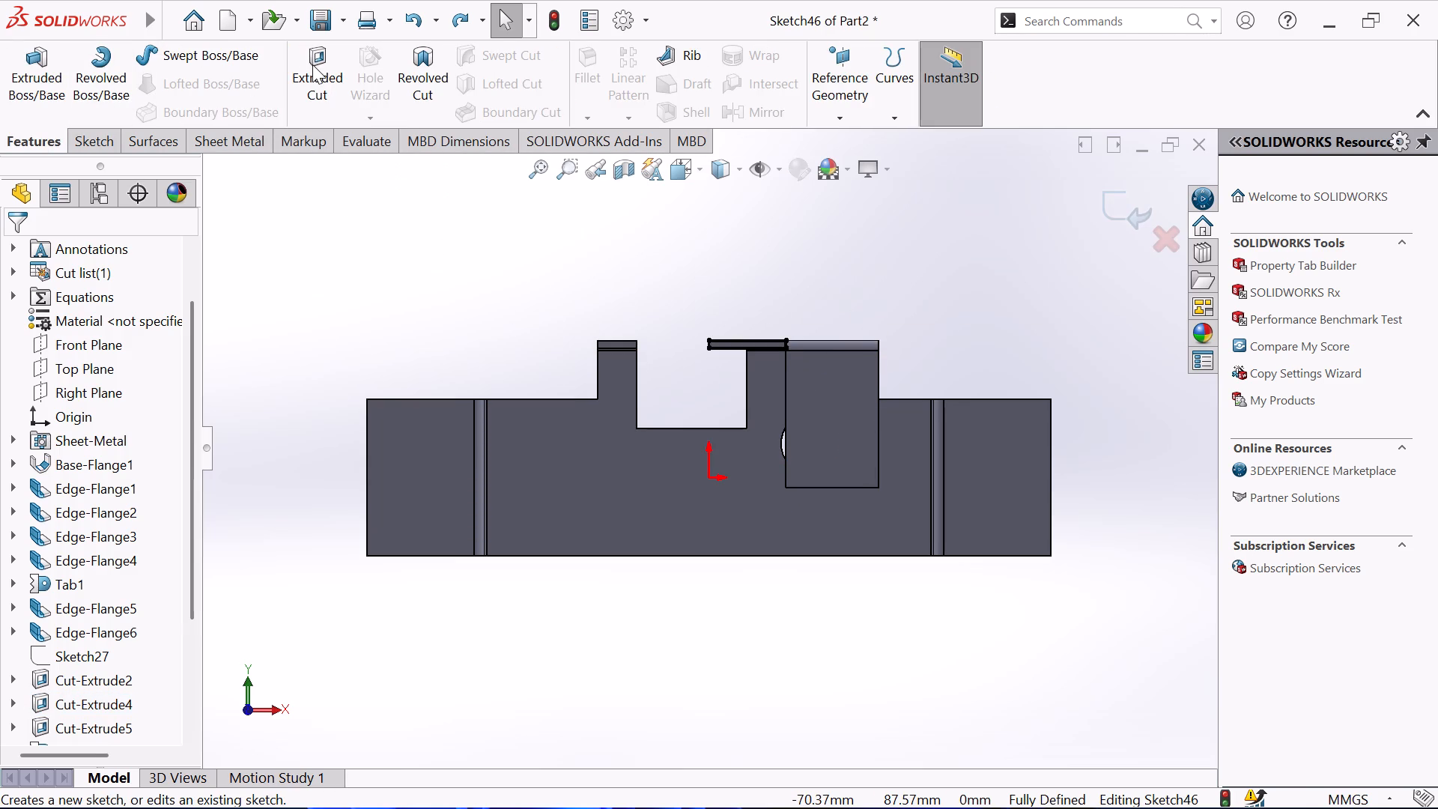
{"action": "left_click", "coordinate": [22, 88]}
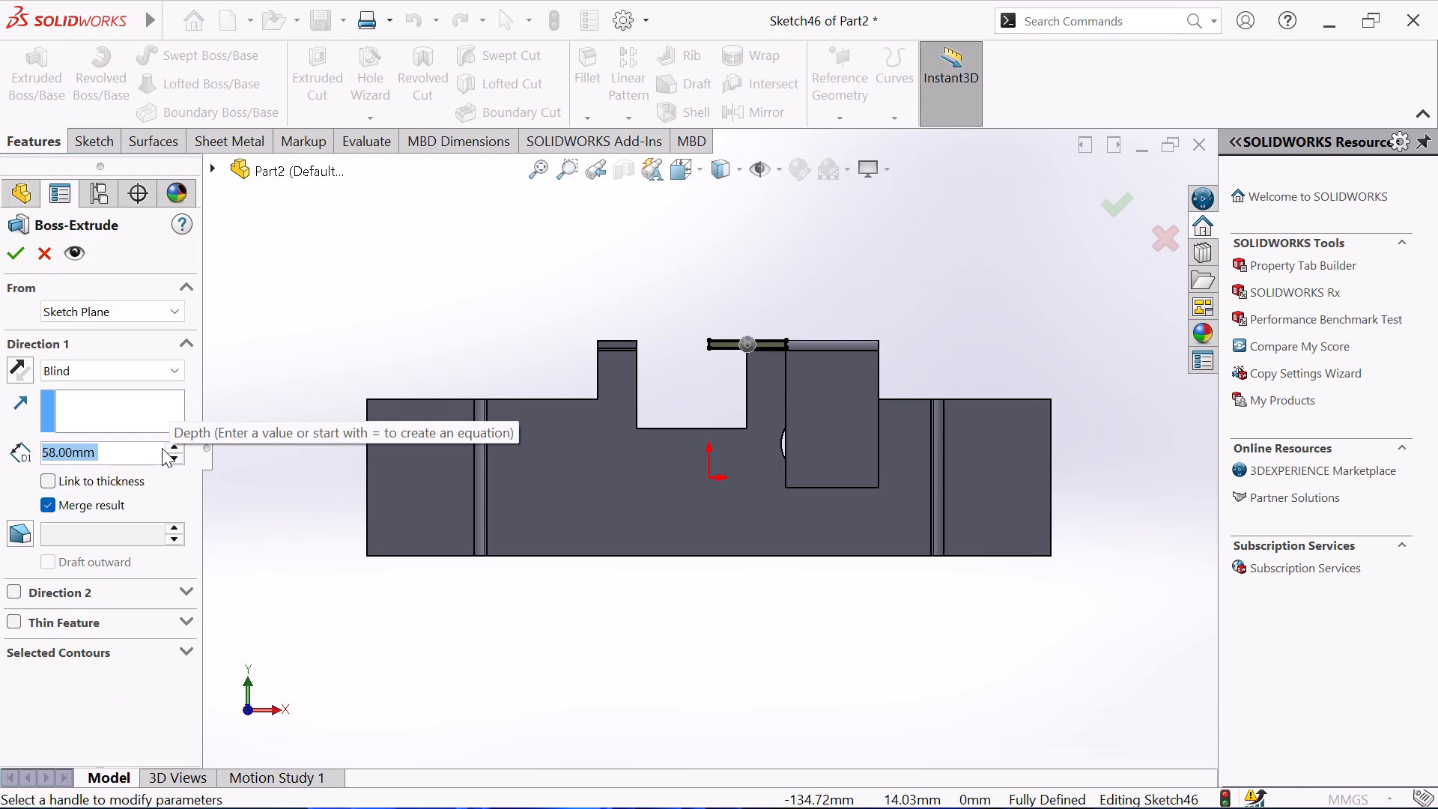
{"action": "key", "text": "4"}
{"action": "left_click", "coordinate": [312, 339]}
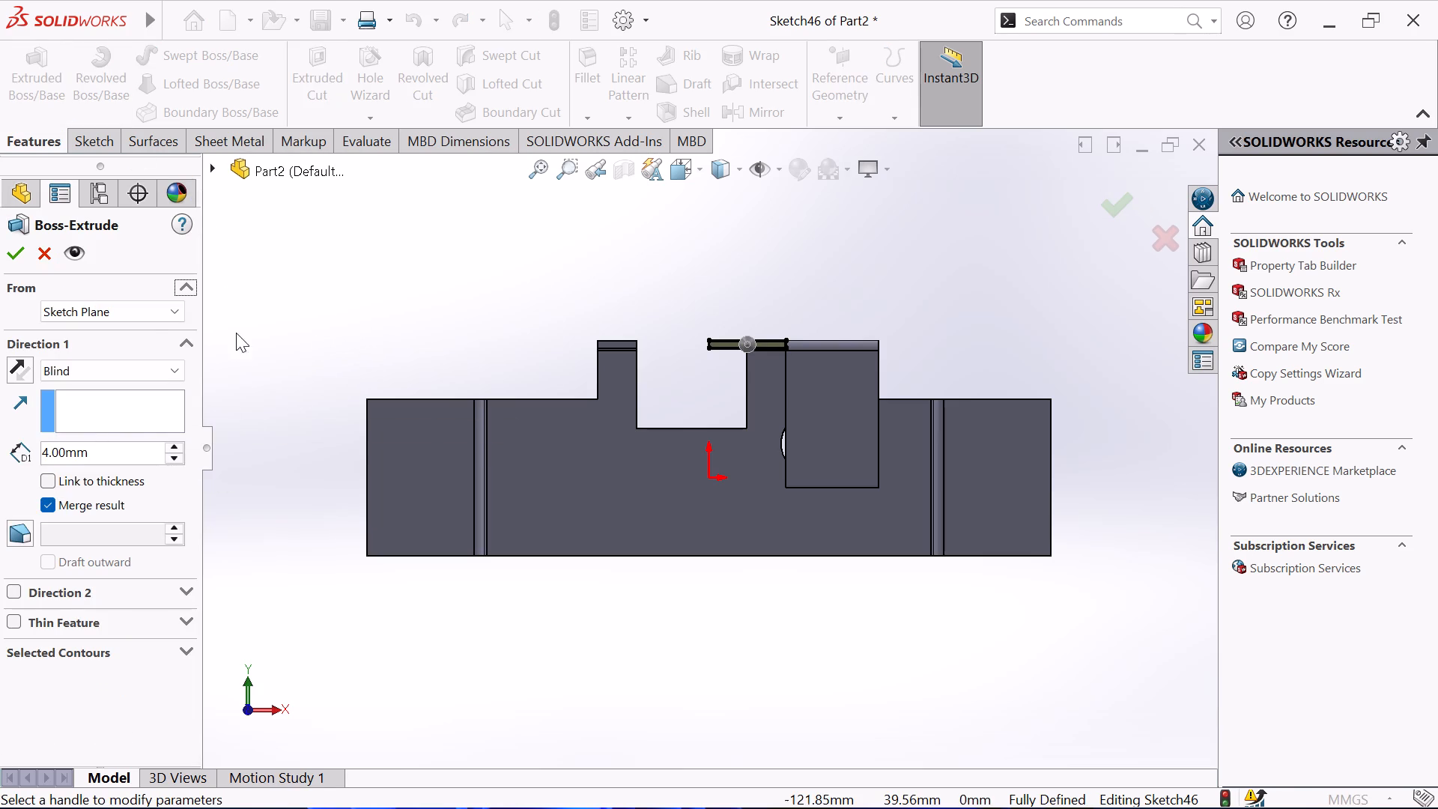
{"action": "left_click", "coordinate": [15, 246]}
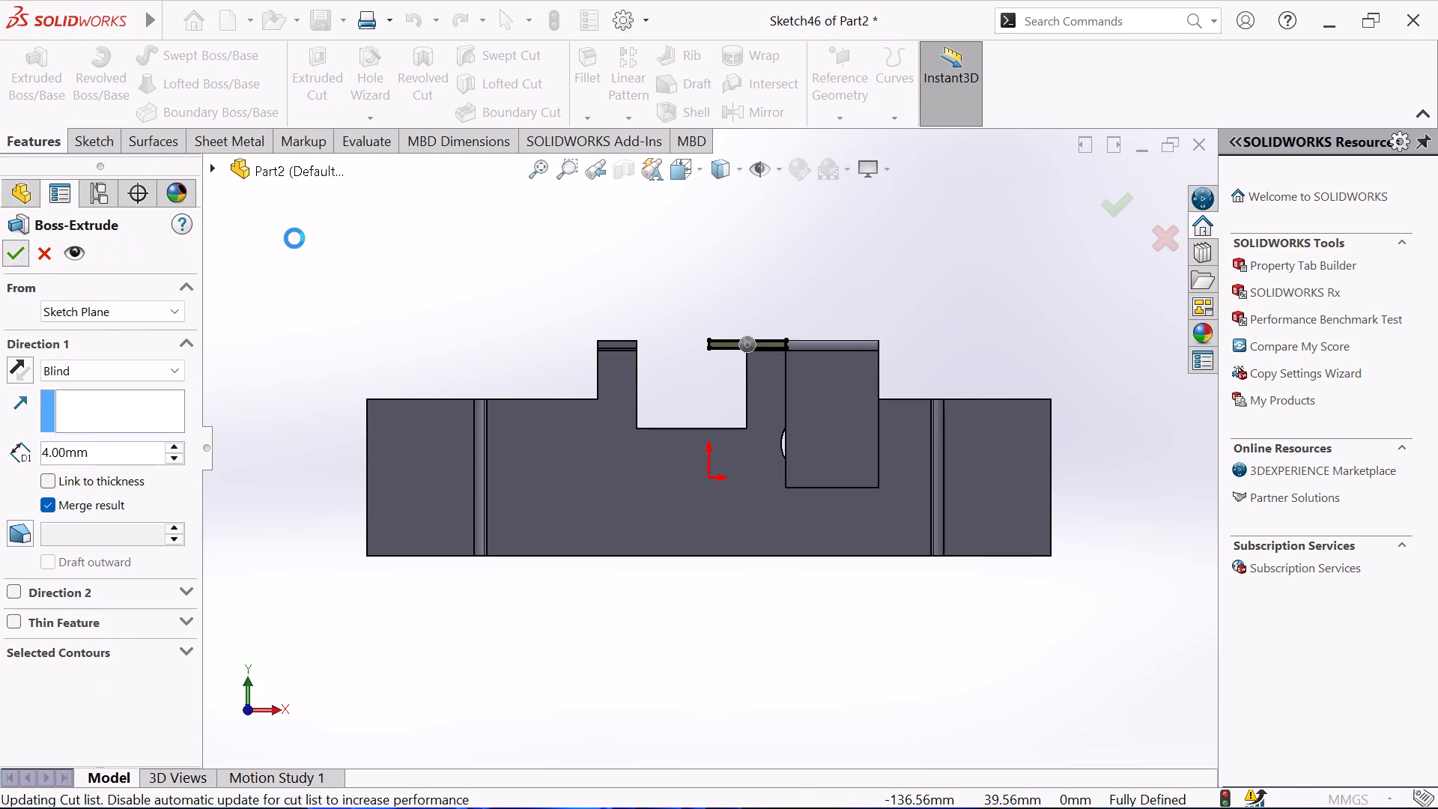
{"action": "left_click", "coordinate": [303, 238]}
Start a sketch on the base flange's long, thin edge face opposite the tabs.
{"action": "middle_click_drag", "start_coordinate": [513, 282], "coordinate": [588, 102]}
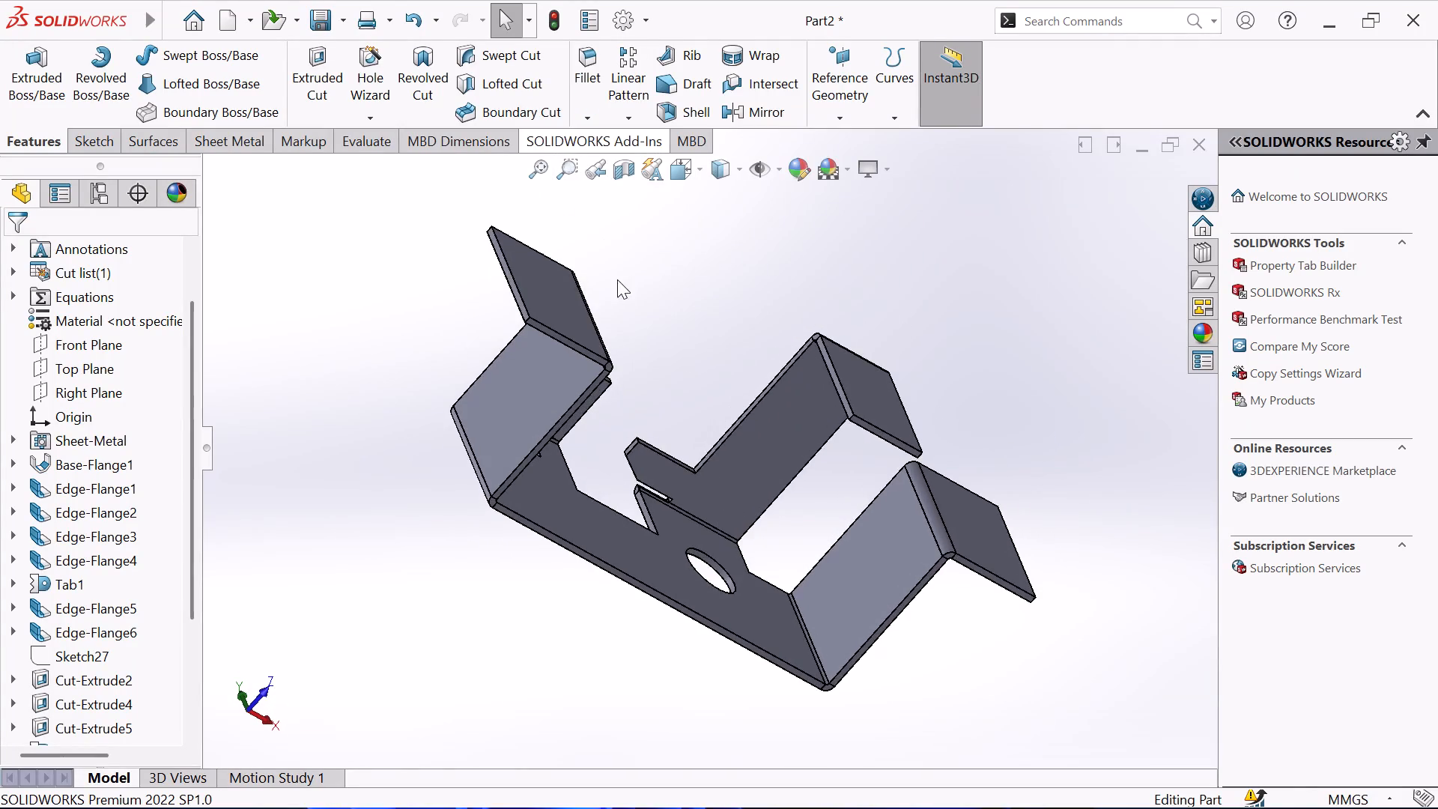
{"action": "scroll", "coordinate": [716, 468], "scroll_direction": "down", "scroll_amount": 3}
{"action": "middle_click_drag", "start_coordinate": [625, 390], "coordinate": [571, 302]}
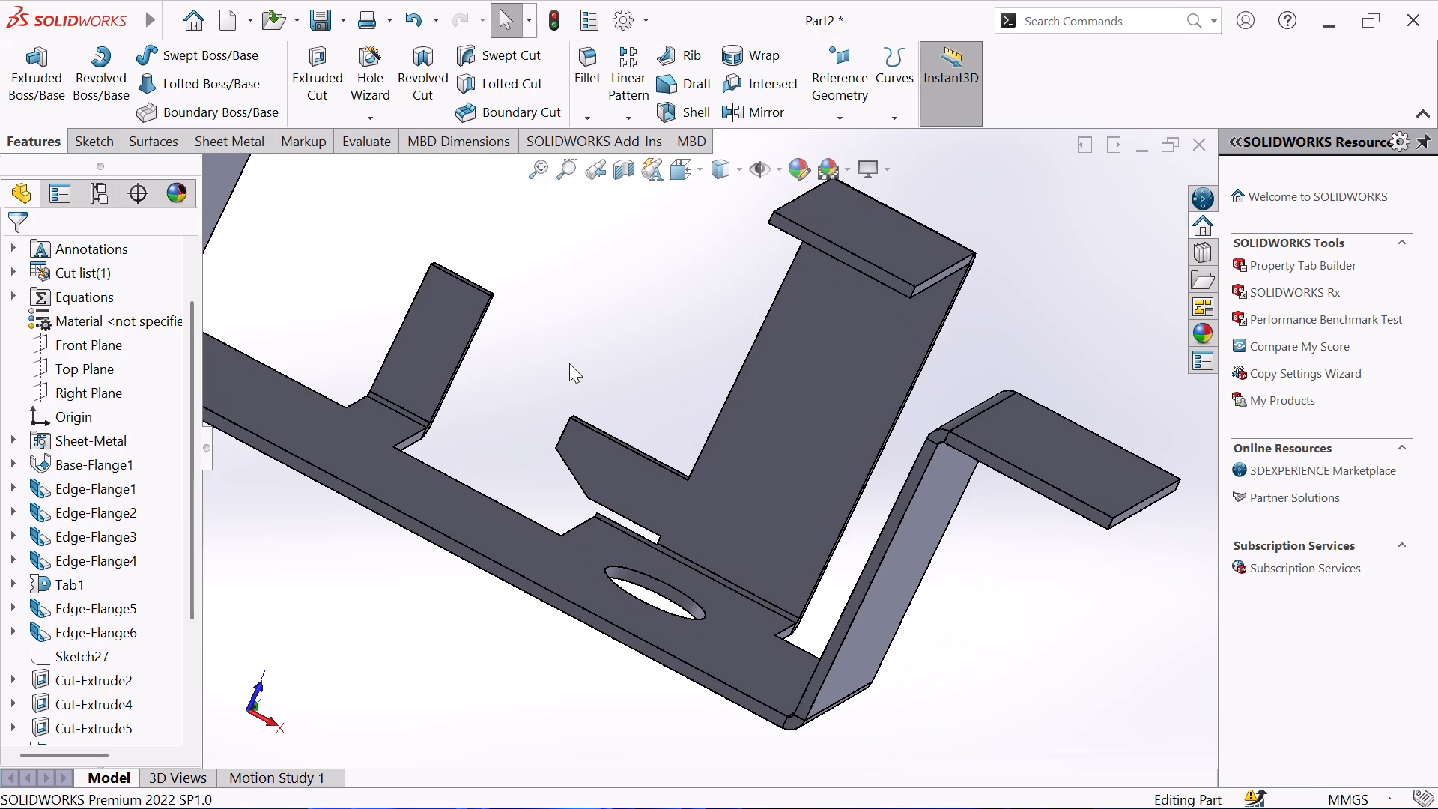
{"action": "scroll", "coordinate": [541, 381], "scroll_direction": "up", "scroll_amount": 3}
{"action": "middle_click_drag", "start_coordinate": [541, 382], "coordinate": [518, 428]}
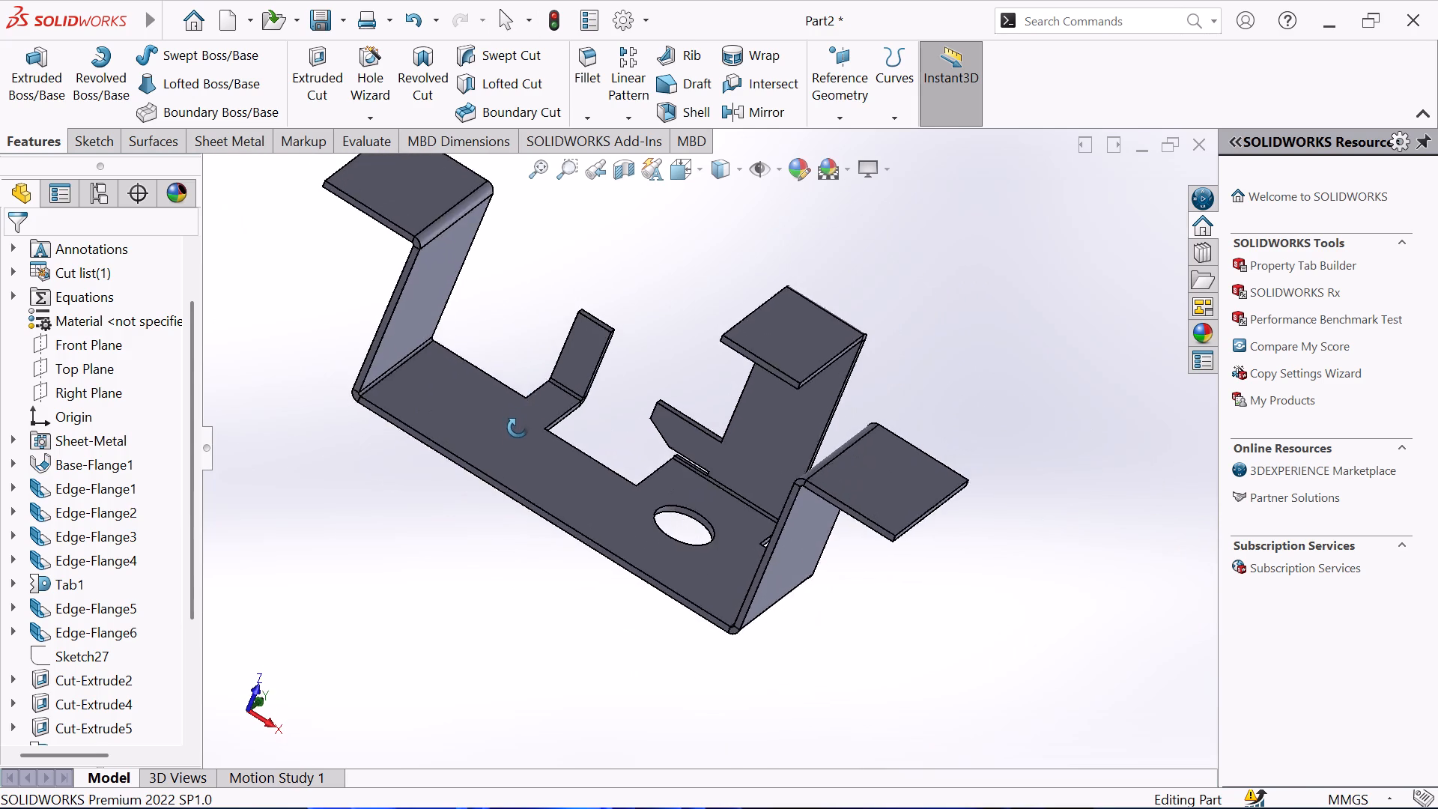
{"action": "middle_click_drag", "start_coordinate": [518, 428], "coordinate": [493, 581]}
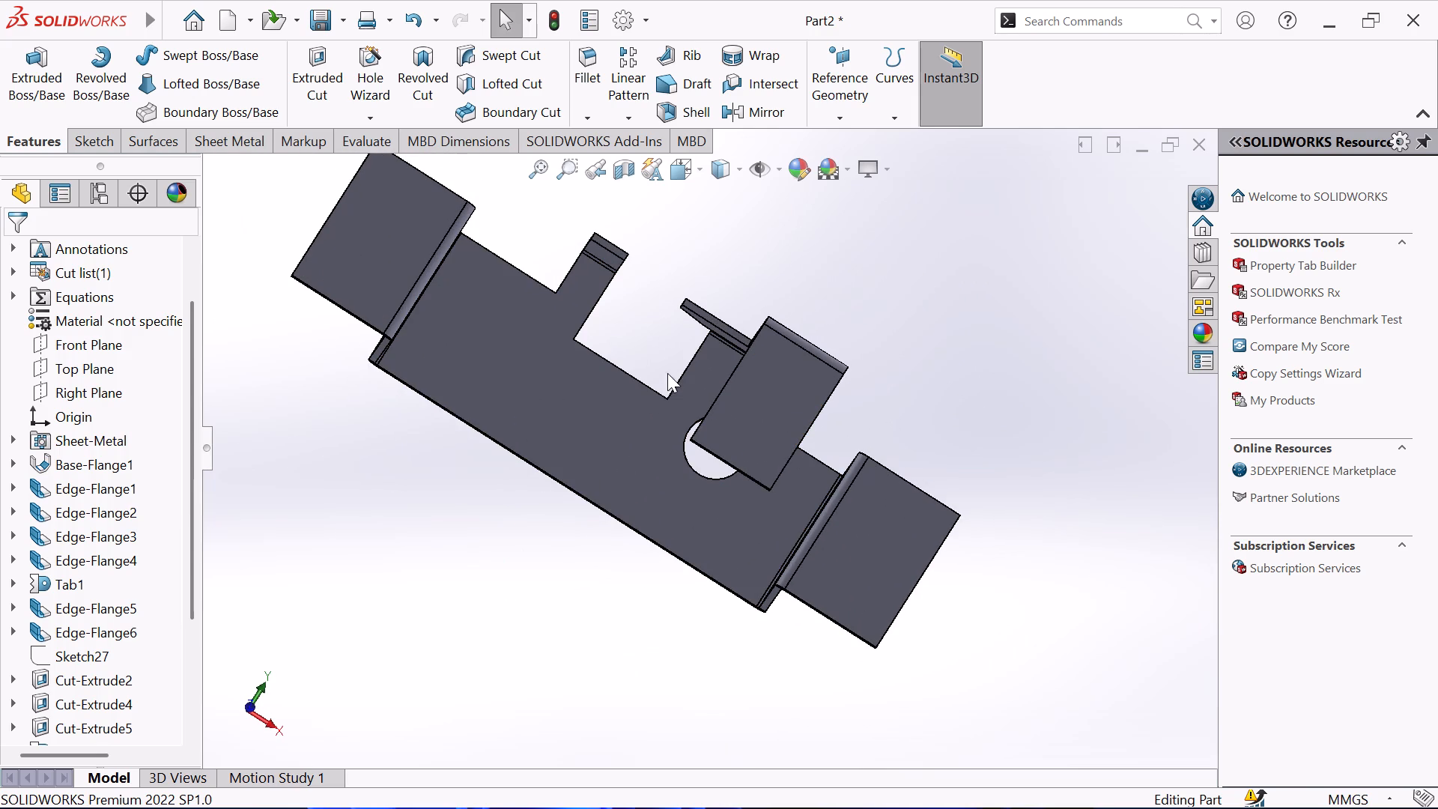
{"action": "middle_click_drag", "start_coordinate": [679, 351], "coordinate": [753, 237]}
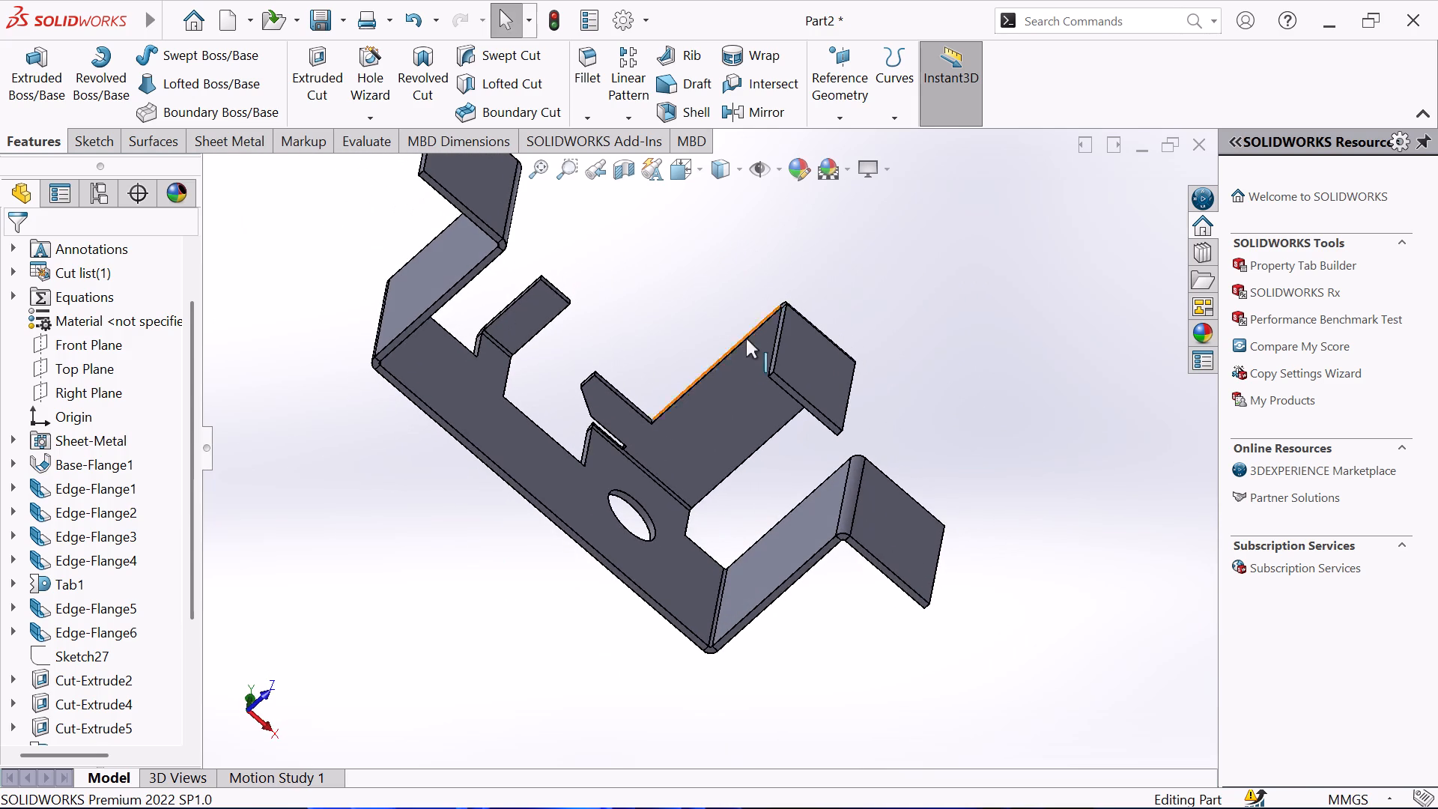
{"action": "scroll", "coordinate": [649, 438], "scroll_direction": "down", "scroll_amount": 3}
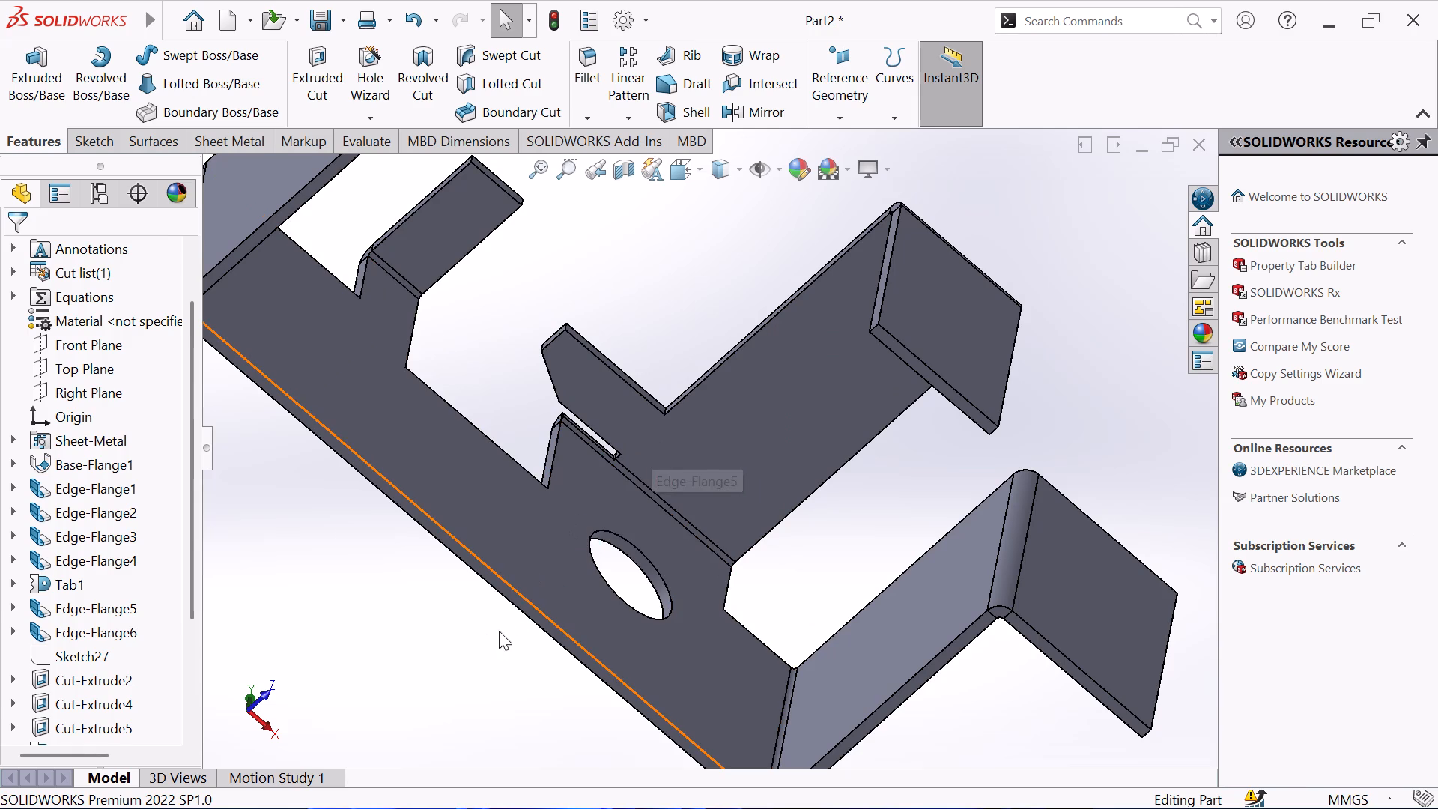
{"action": "left_click", "coordinate": [533, 613]}
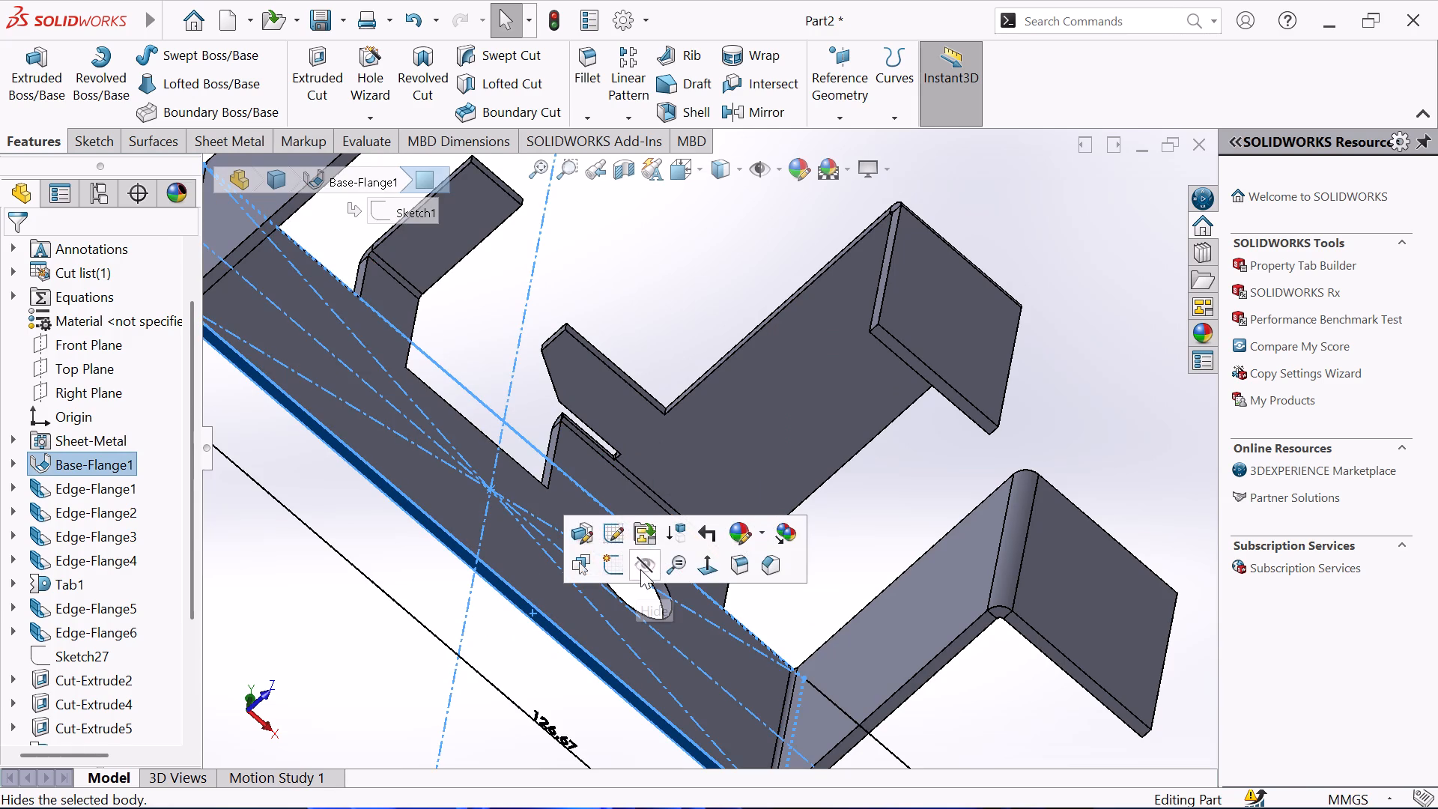
{"action": "left_click", "coordinate": [611, 572]}
{"action": "left_click", "coordinate": [691, 475]}
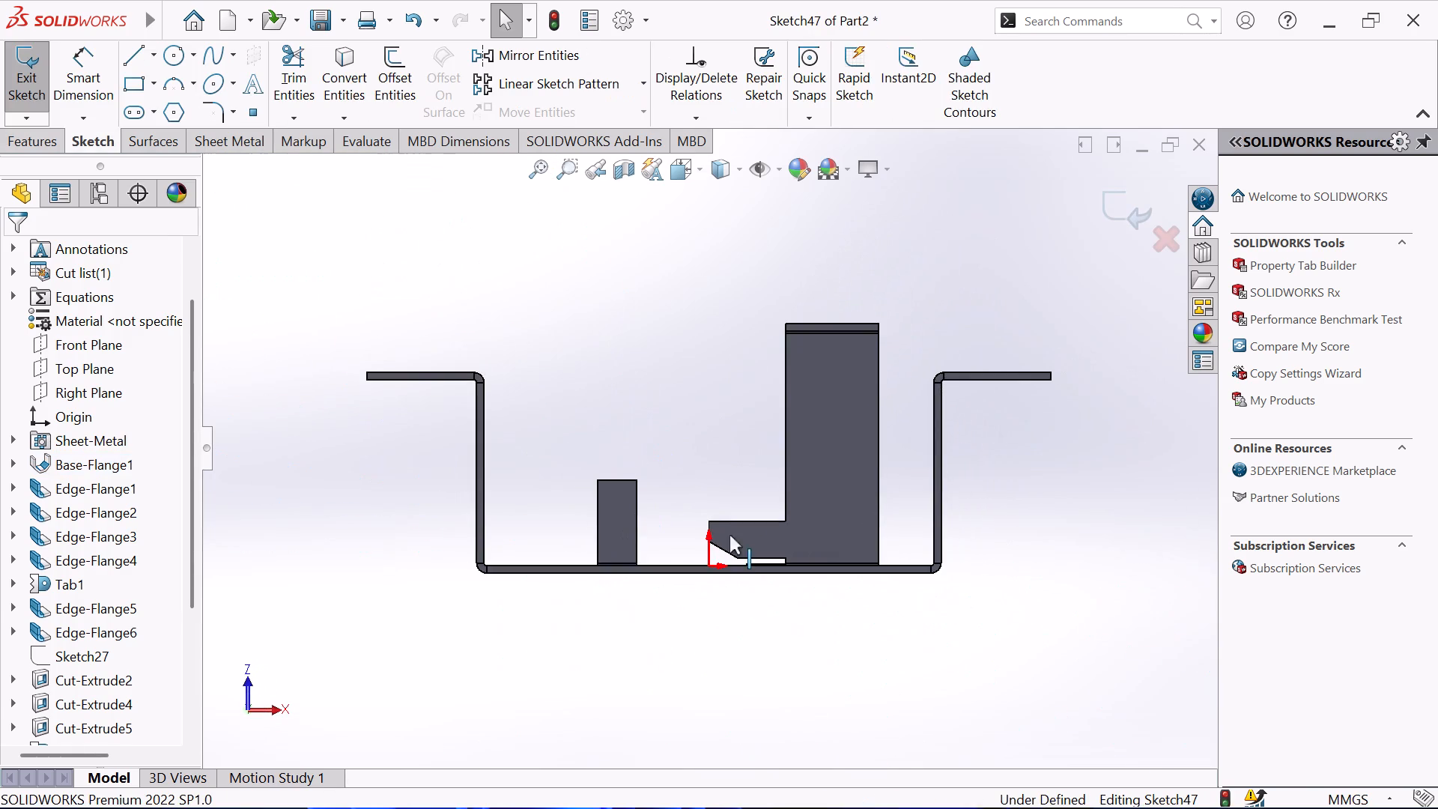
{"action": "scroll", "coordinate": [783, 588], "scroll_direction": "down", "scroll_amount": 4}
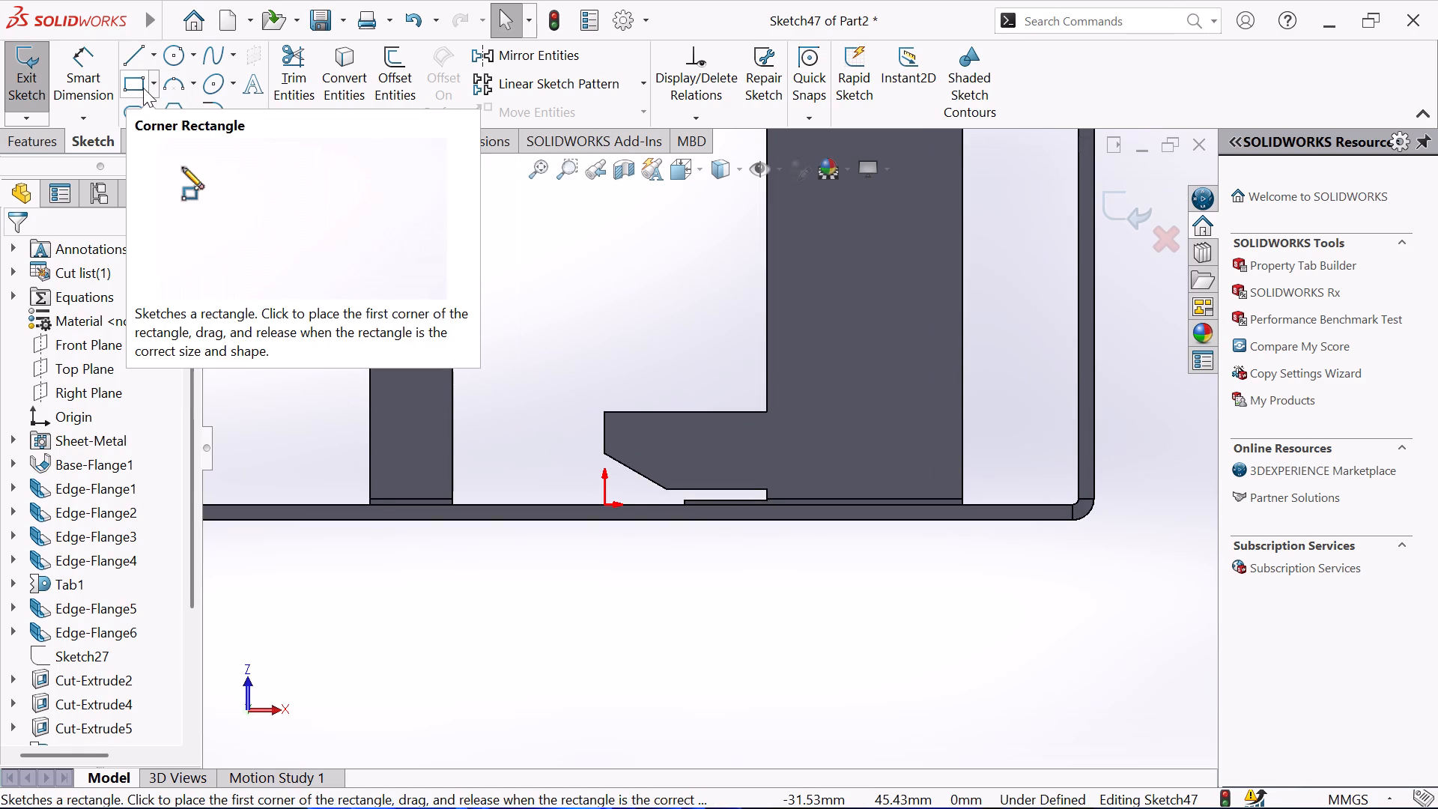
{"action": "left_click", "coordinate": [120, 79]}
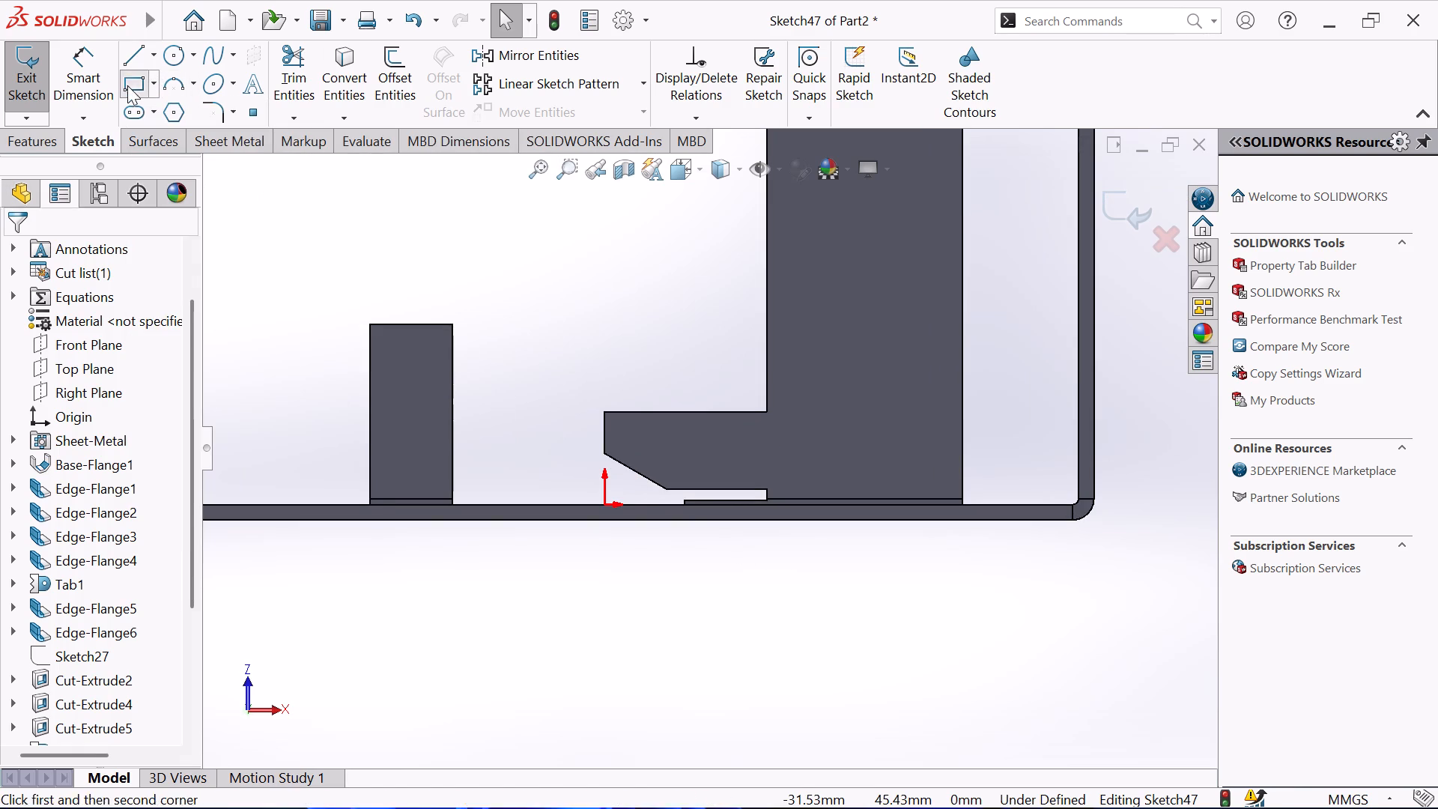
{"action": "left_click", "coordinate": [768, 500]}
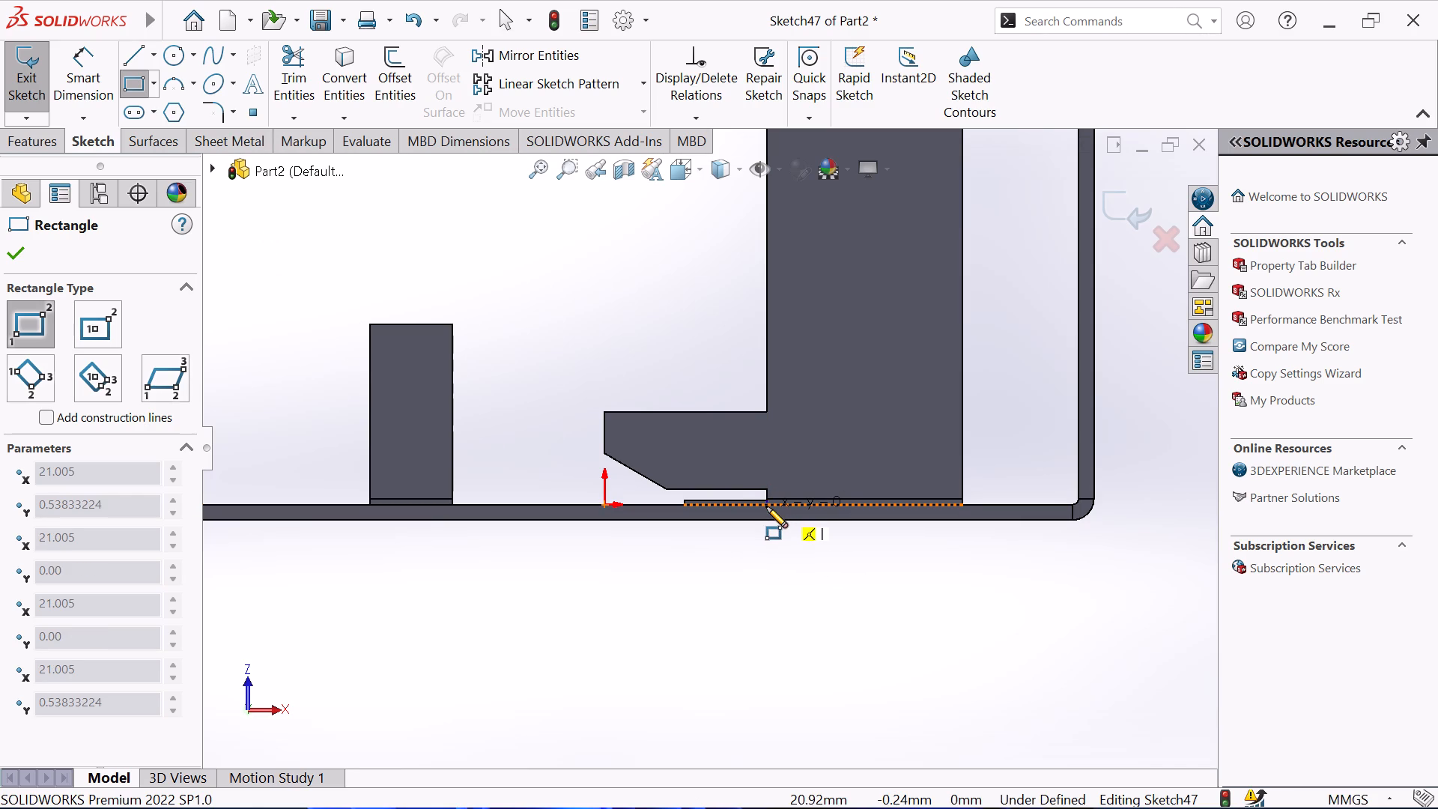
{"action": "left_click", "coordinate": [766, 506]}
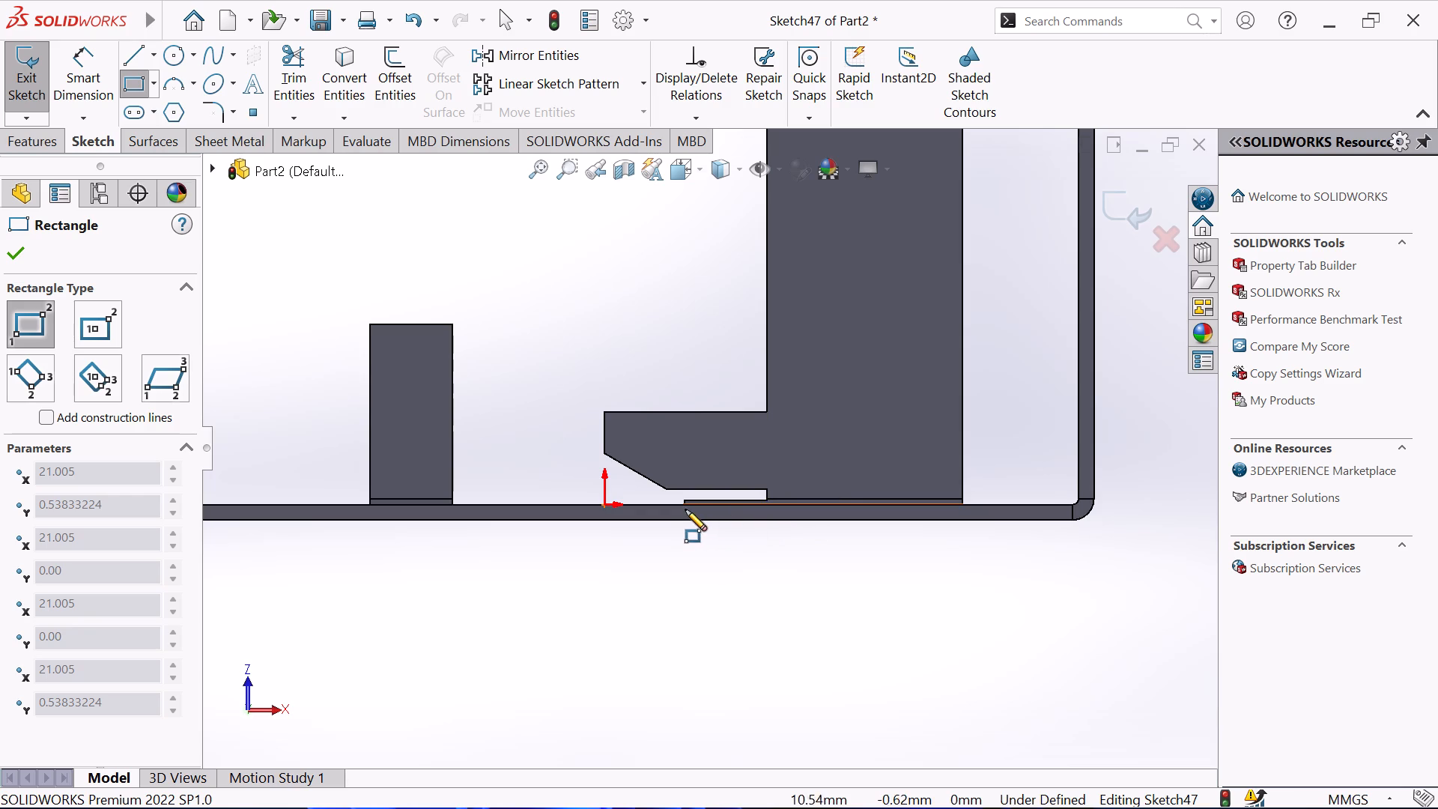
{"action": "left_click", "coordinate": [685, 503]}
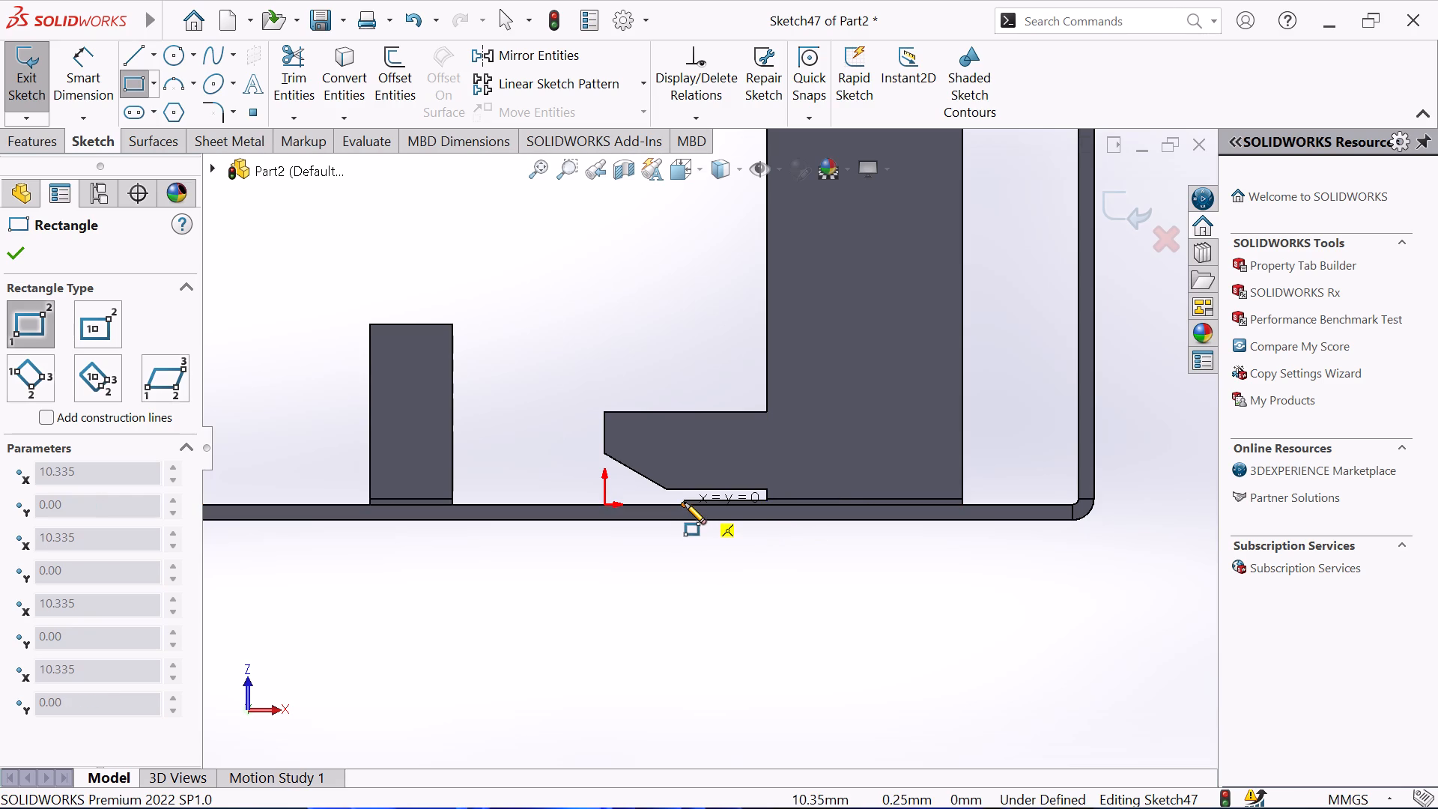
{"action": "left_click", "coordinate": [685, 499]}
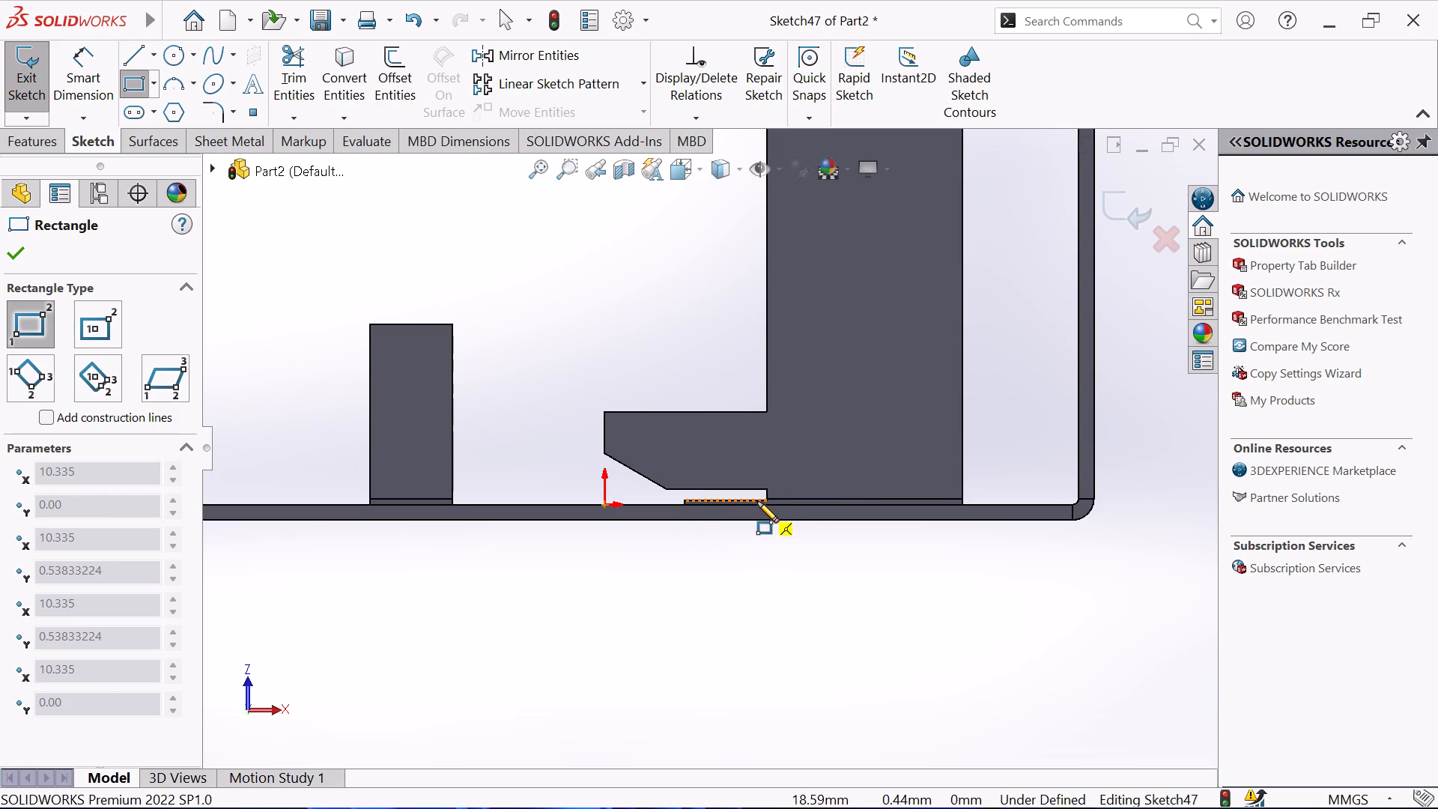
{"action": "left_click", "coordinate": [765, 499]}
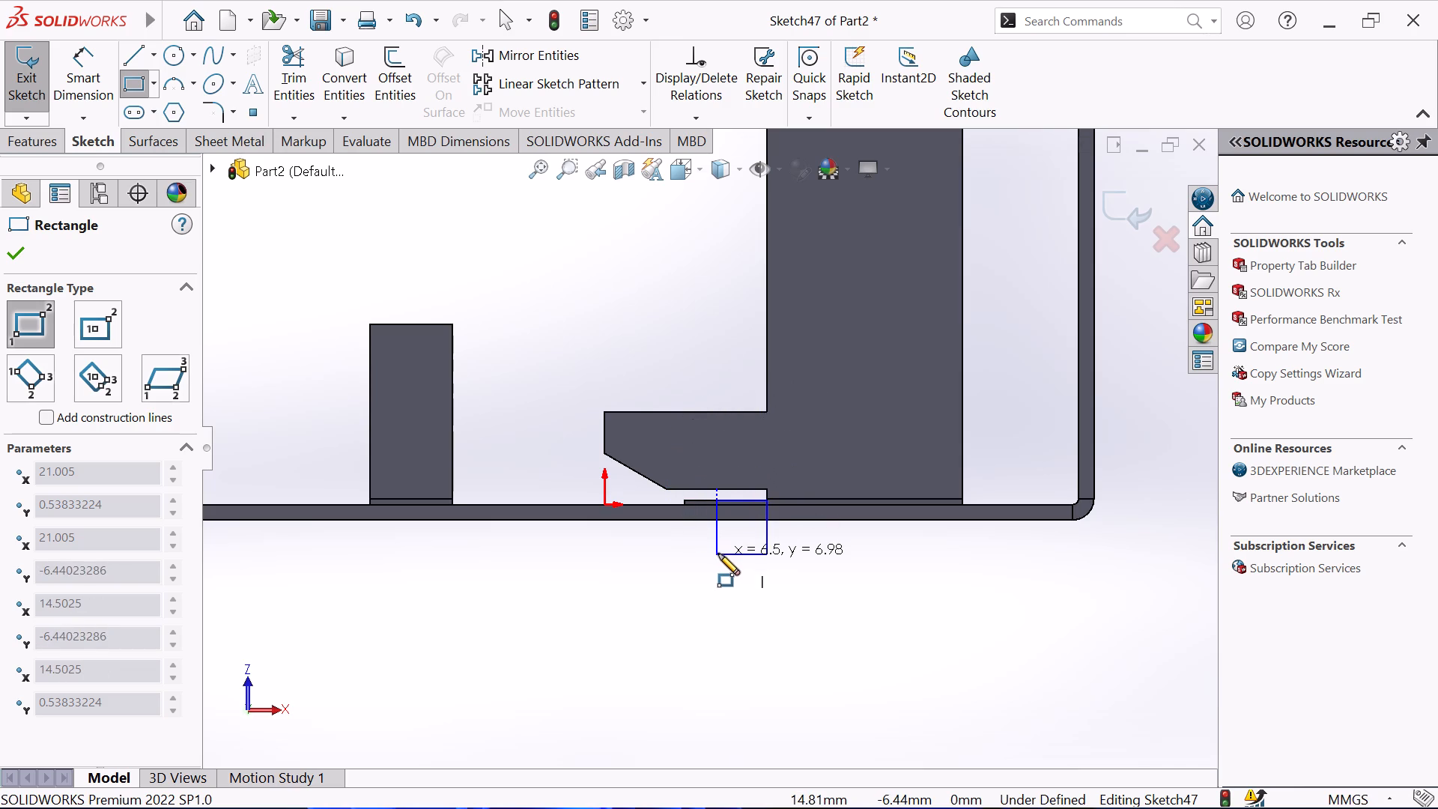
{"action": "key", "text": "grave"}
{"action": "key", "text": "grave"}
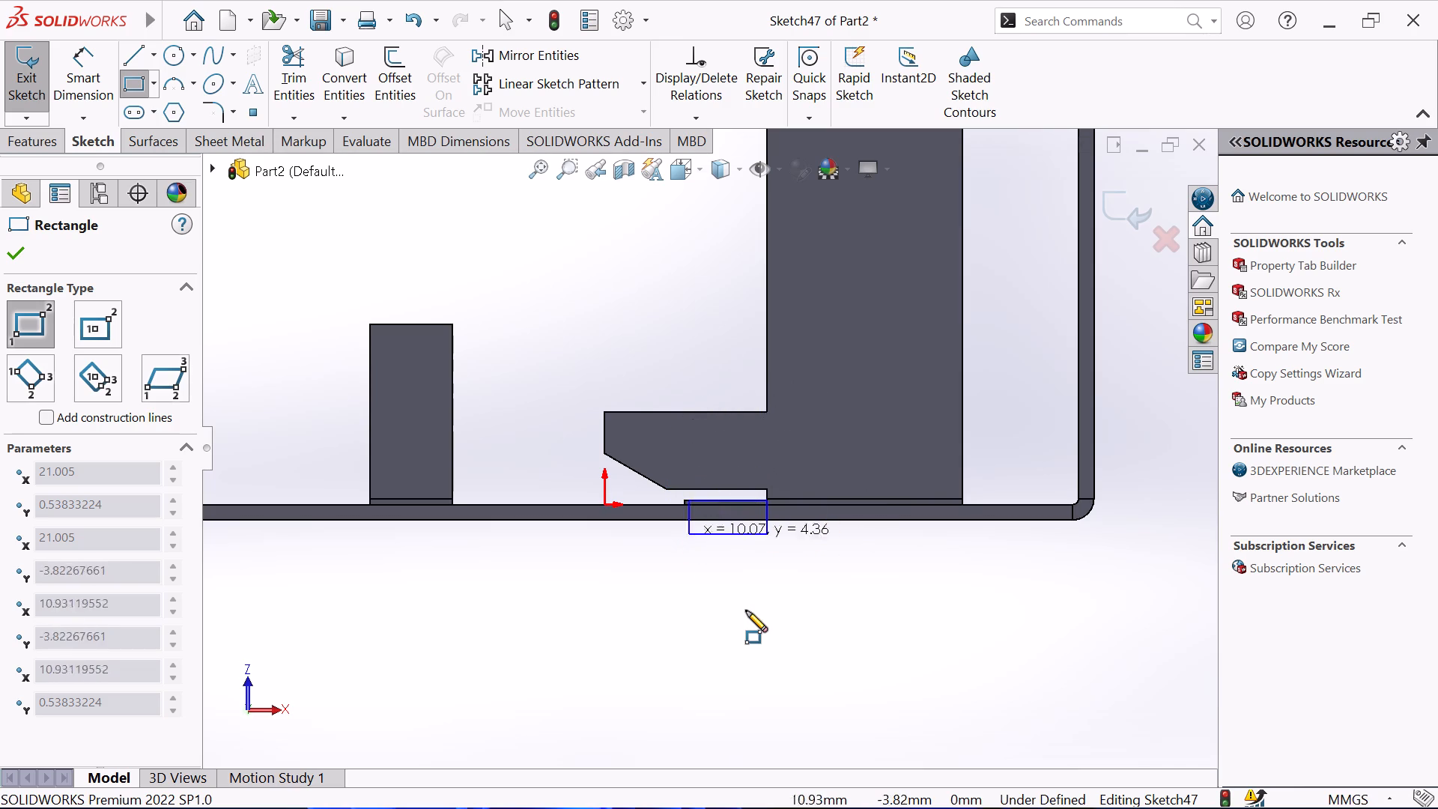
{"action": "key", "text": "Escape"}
Sketch a corner rectangle about 10.7 by 0.6 mm over the thin bend strip beneath the chamfered step.
{"action": "scroll", "coordinate": [772, 545], "scroll_direction": "down", "scroll_amount": 2}
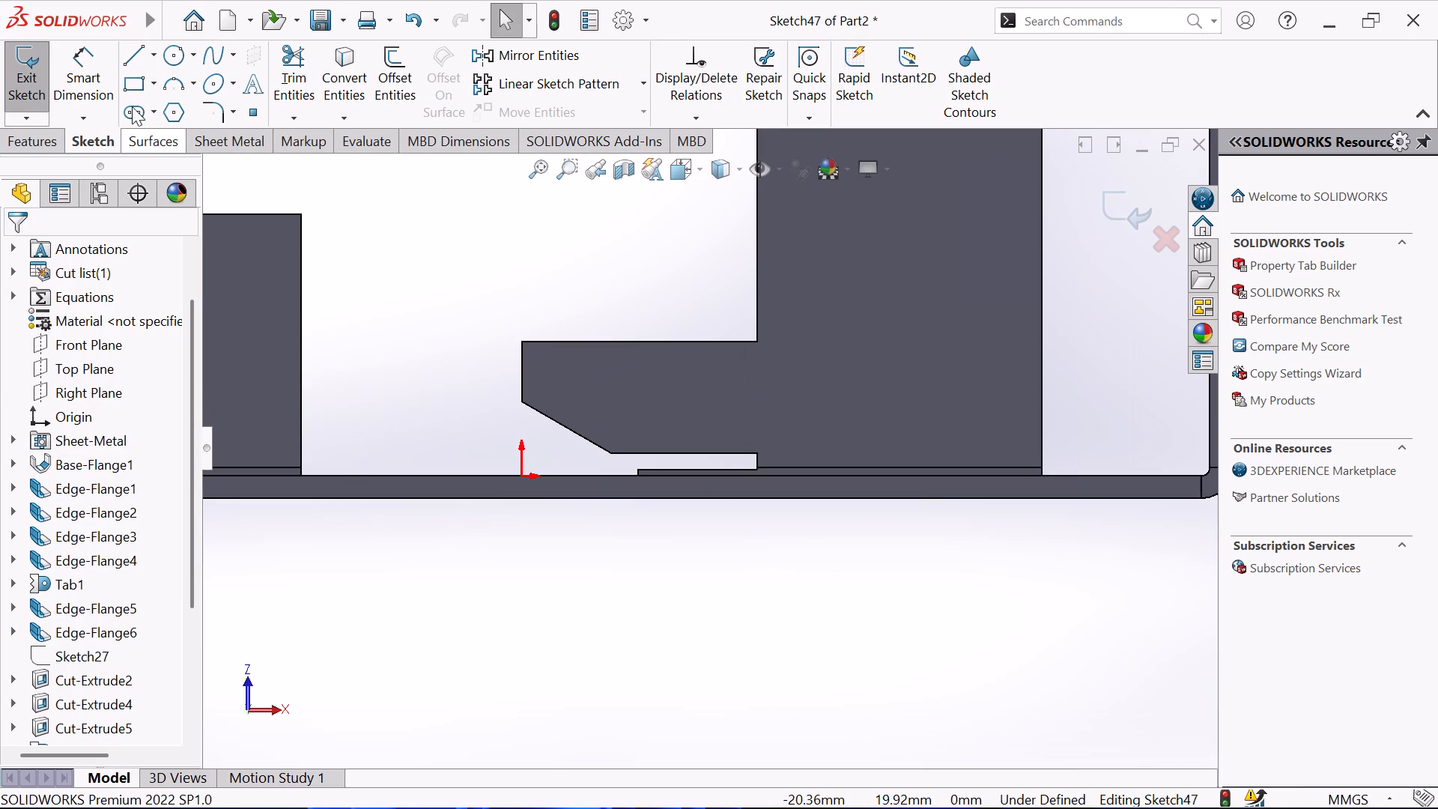
{"action": "left_click_drag", "start_coordinate": [130, 82], "coordinate": [135, 94]}
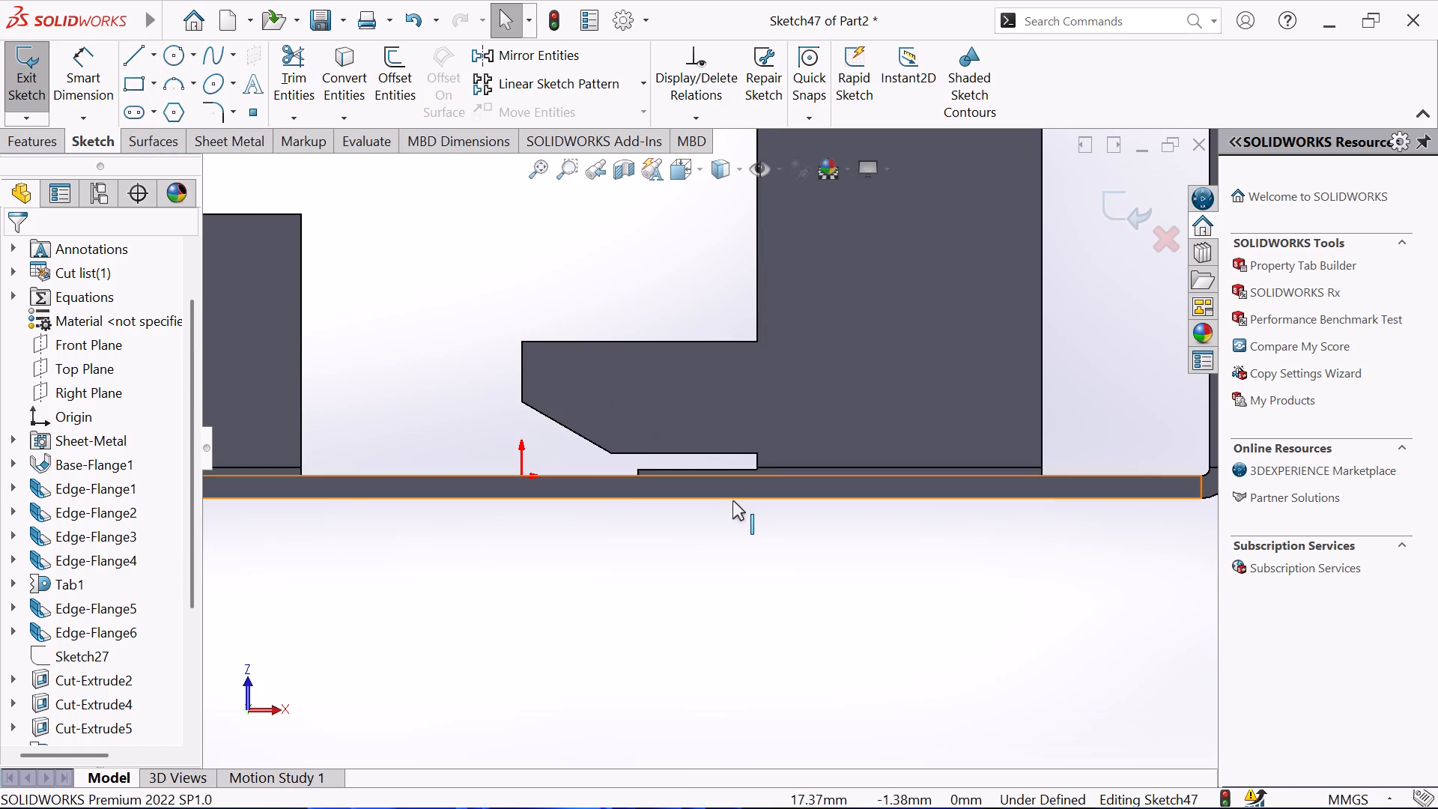
{"action": "left_click", "coordinate": [757, 467]}
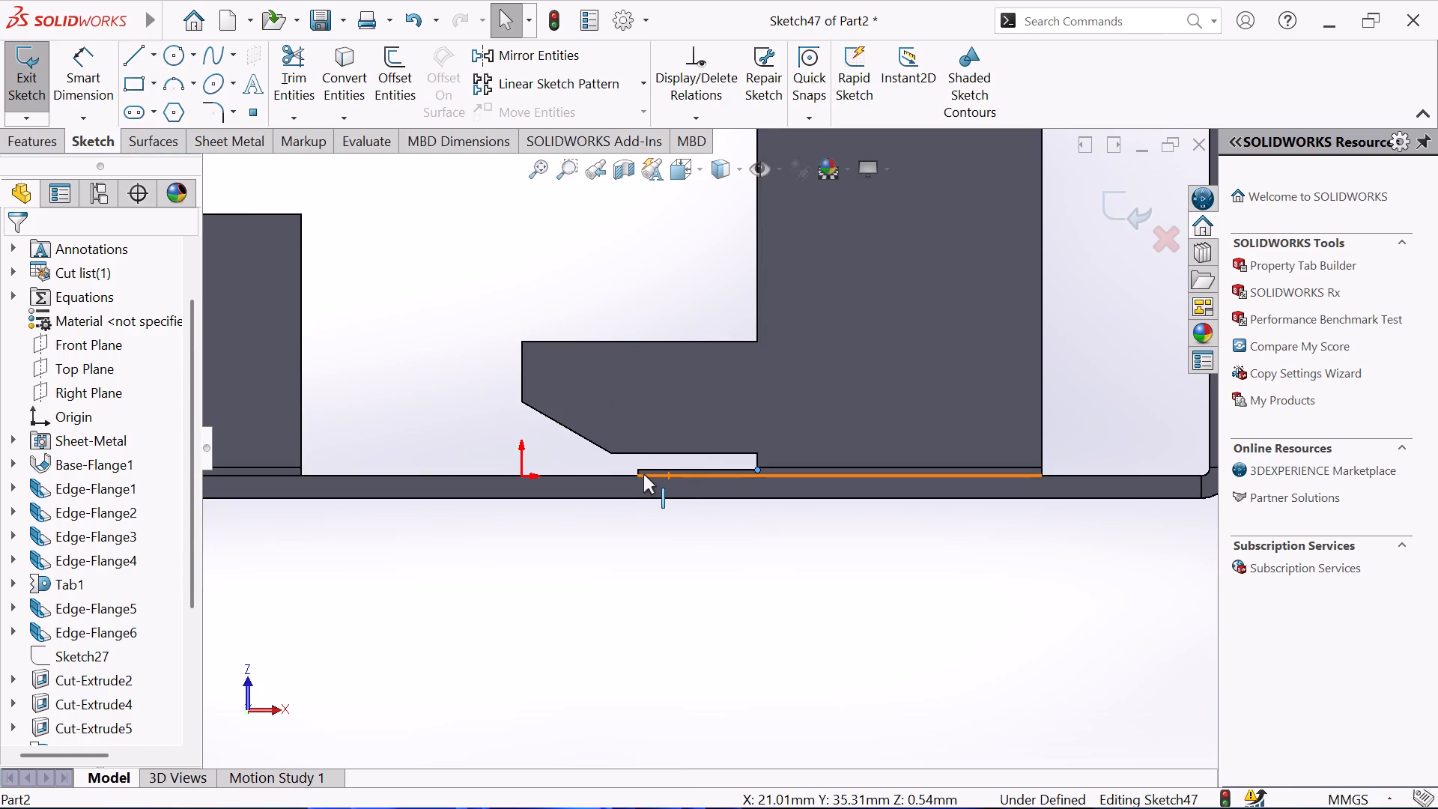
{"action": "left_click", "coordinate": [638, 475]}
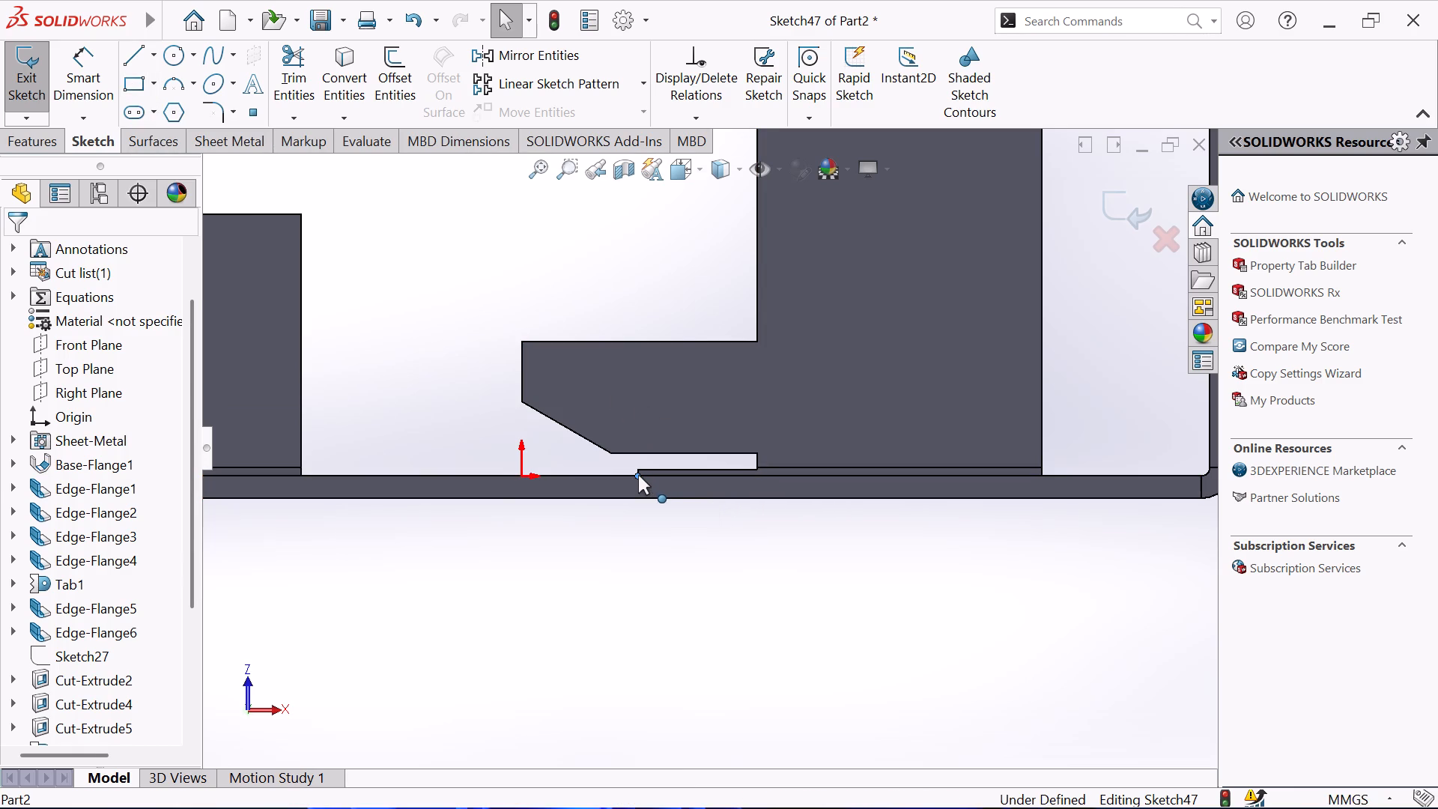
{"action": "left_click", "coordinate": [130, 88]}
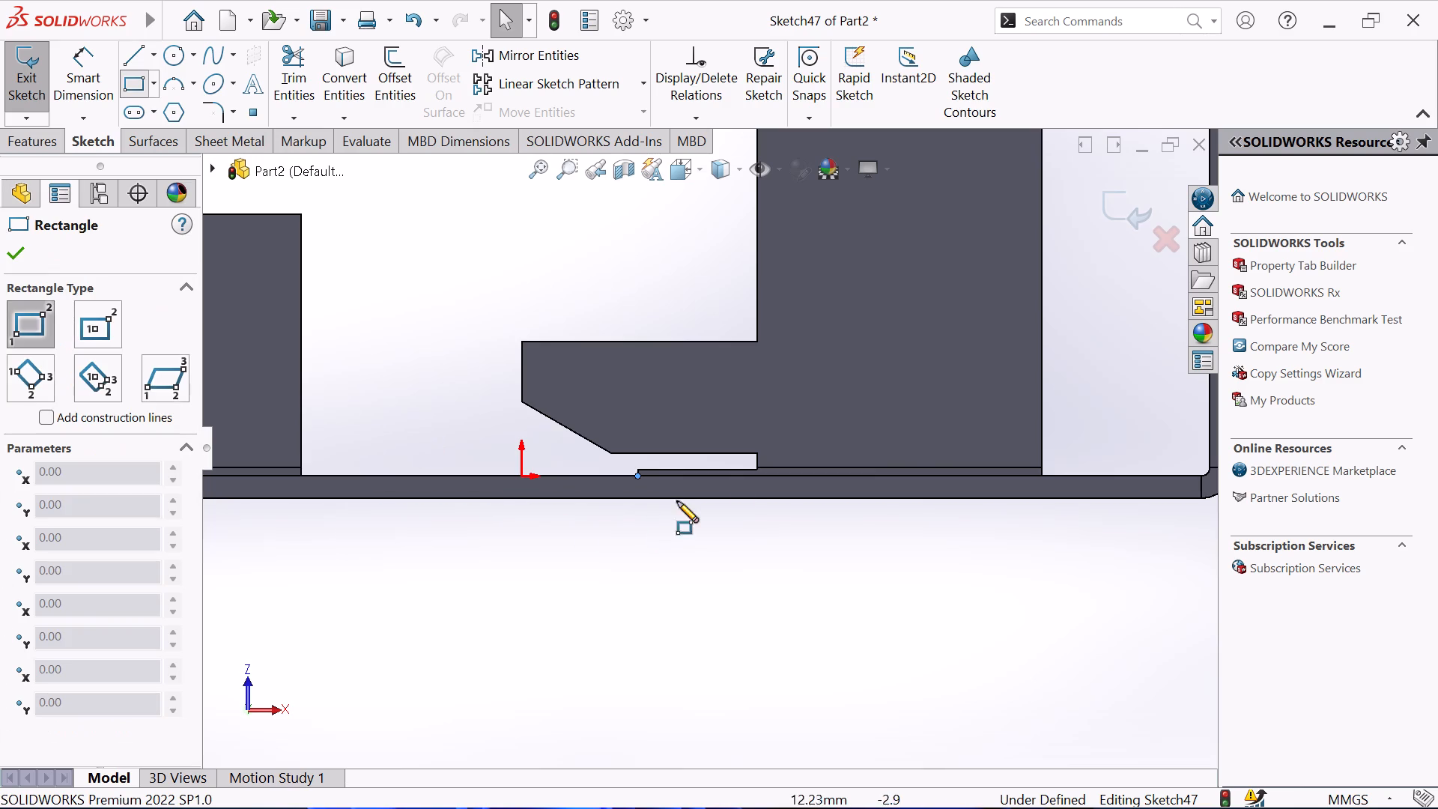
{"action": "left_click", "coordinate": [759, 473]}
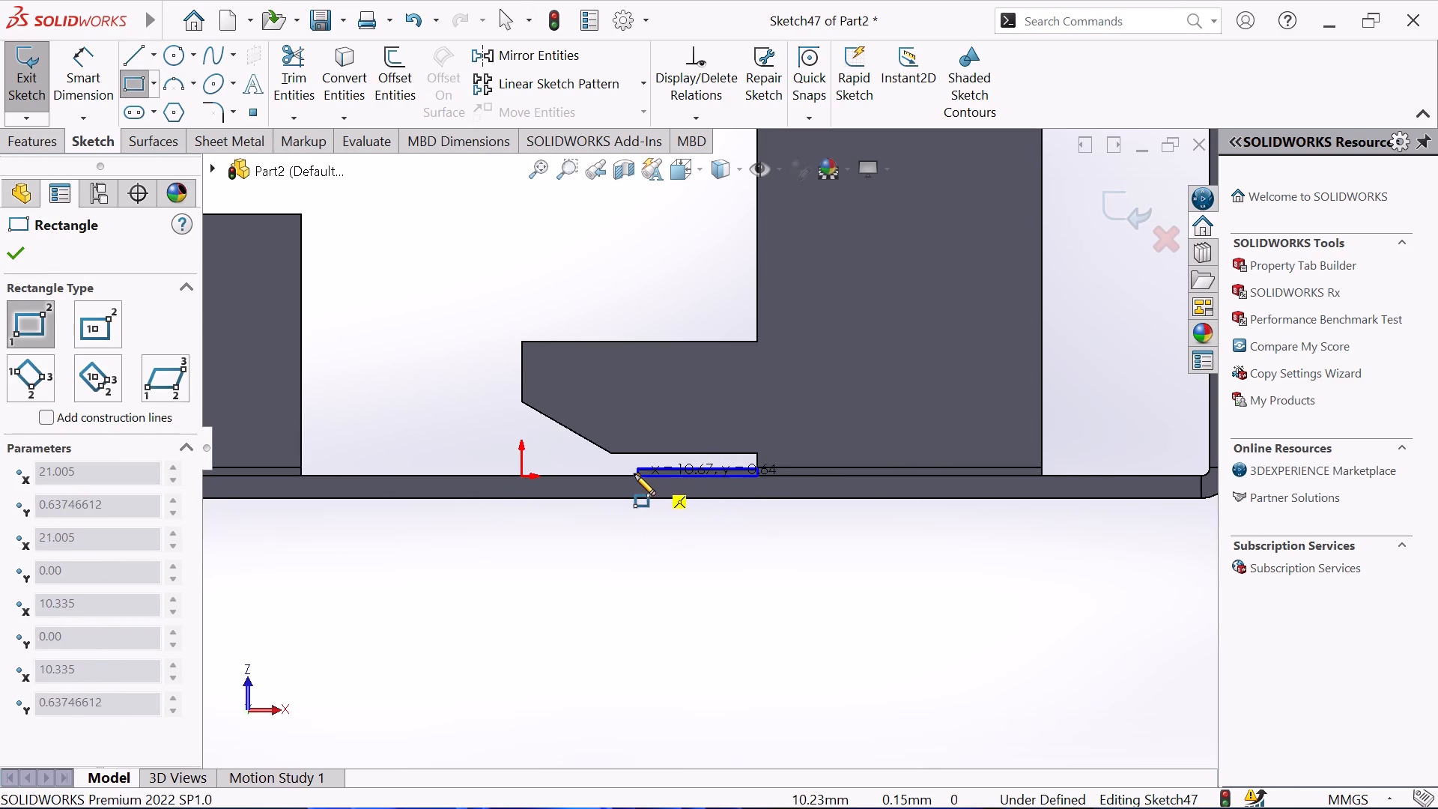
{"action": "left_click", "coordinate": [637, 479]}
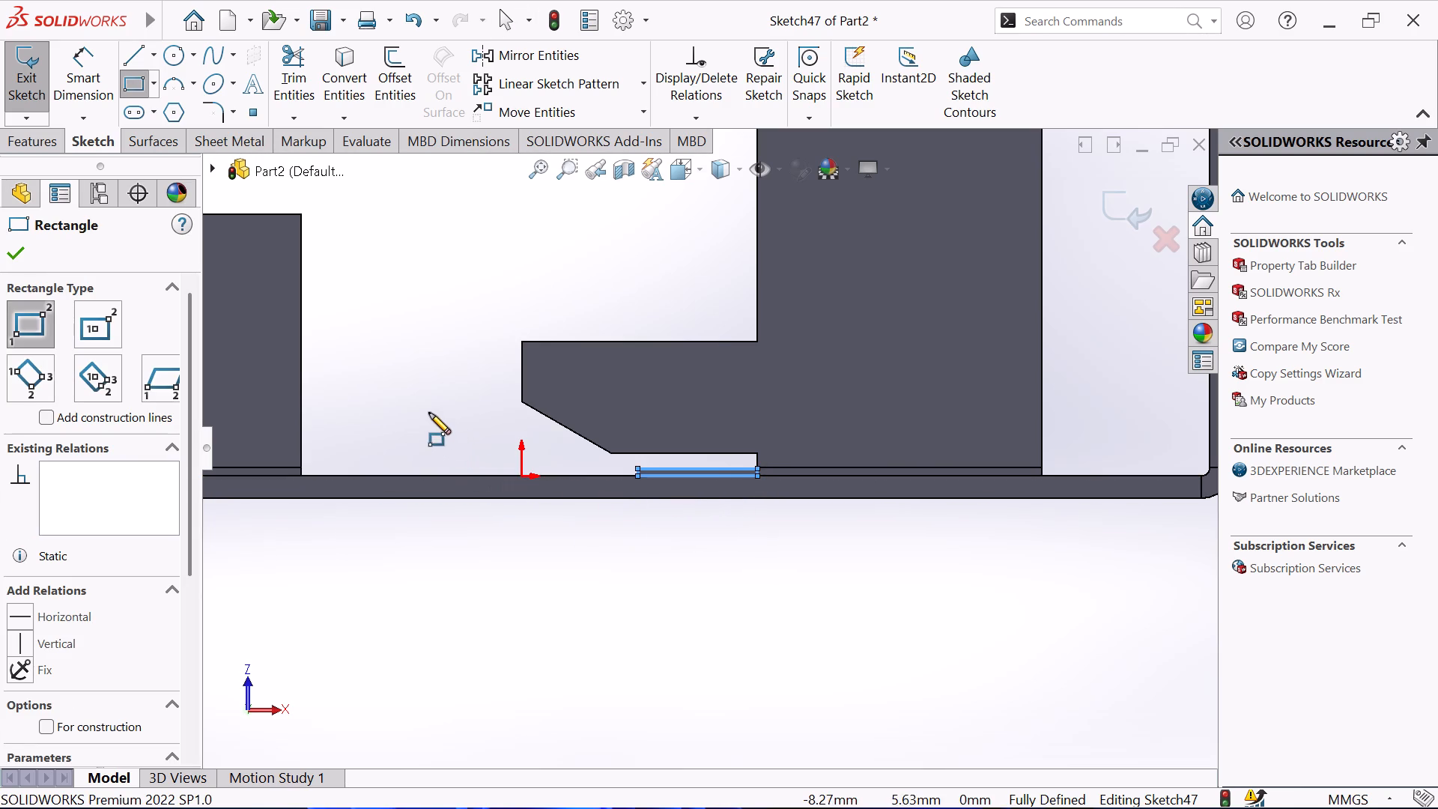
{"action": "right_click", "coordinate": [429, 413]}
{"action": "left_click", "coordinate": [473, 431]}
Cut-extrude the thin rectangle Through All to remove the bend strip beneath the chamfered step.
{"action": "middle_click_drag", "start_coordinate": [473, 430], "coordinate": [487, 474]}
{"action": "left_click", "coordinate": [31, 136]}
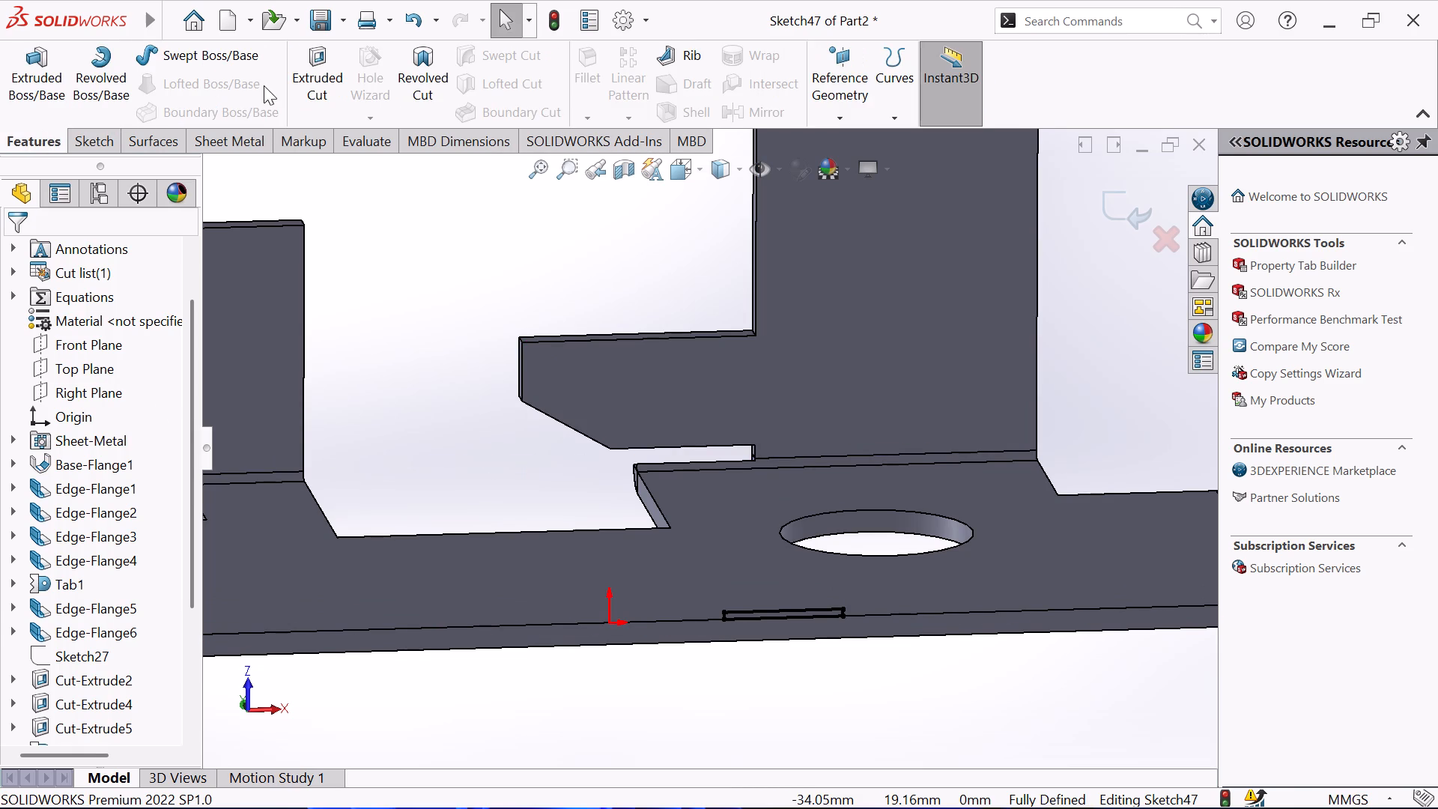
{"action": "left_click", "coordinate": [315, 69]}
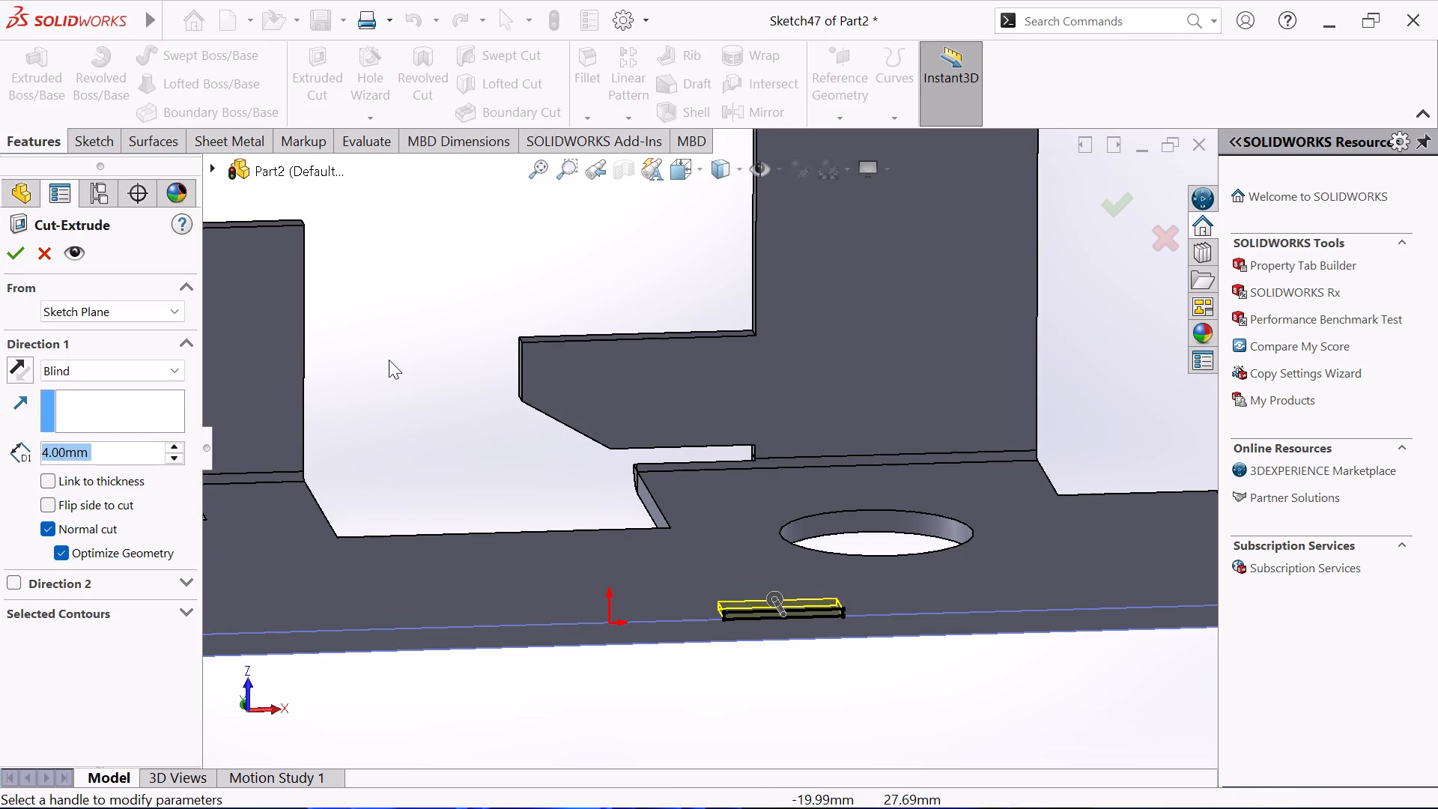
{"action": "left_click", "coordinate": [175, 372]}
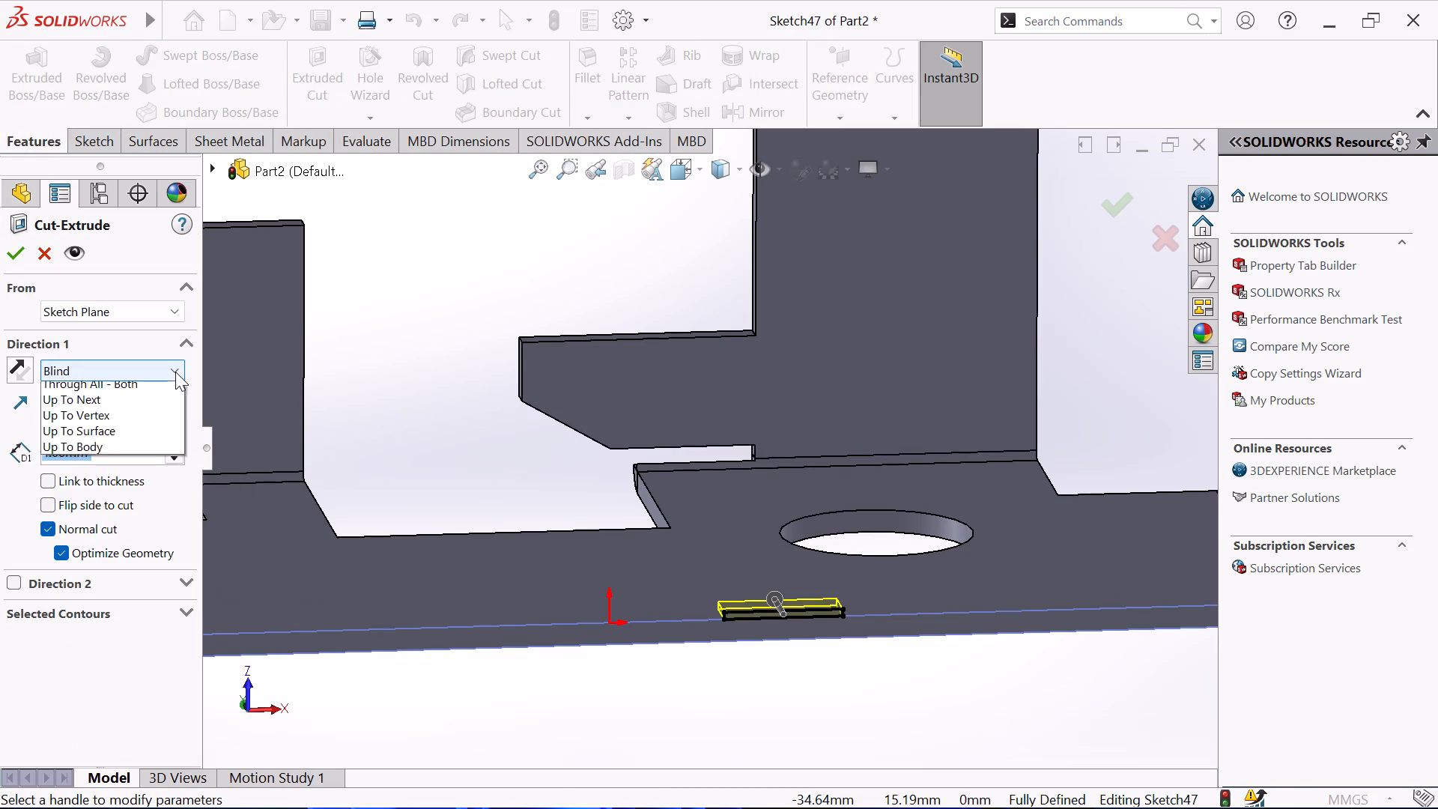
{"action": "left_click", "coordinate": [137, 406]}
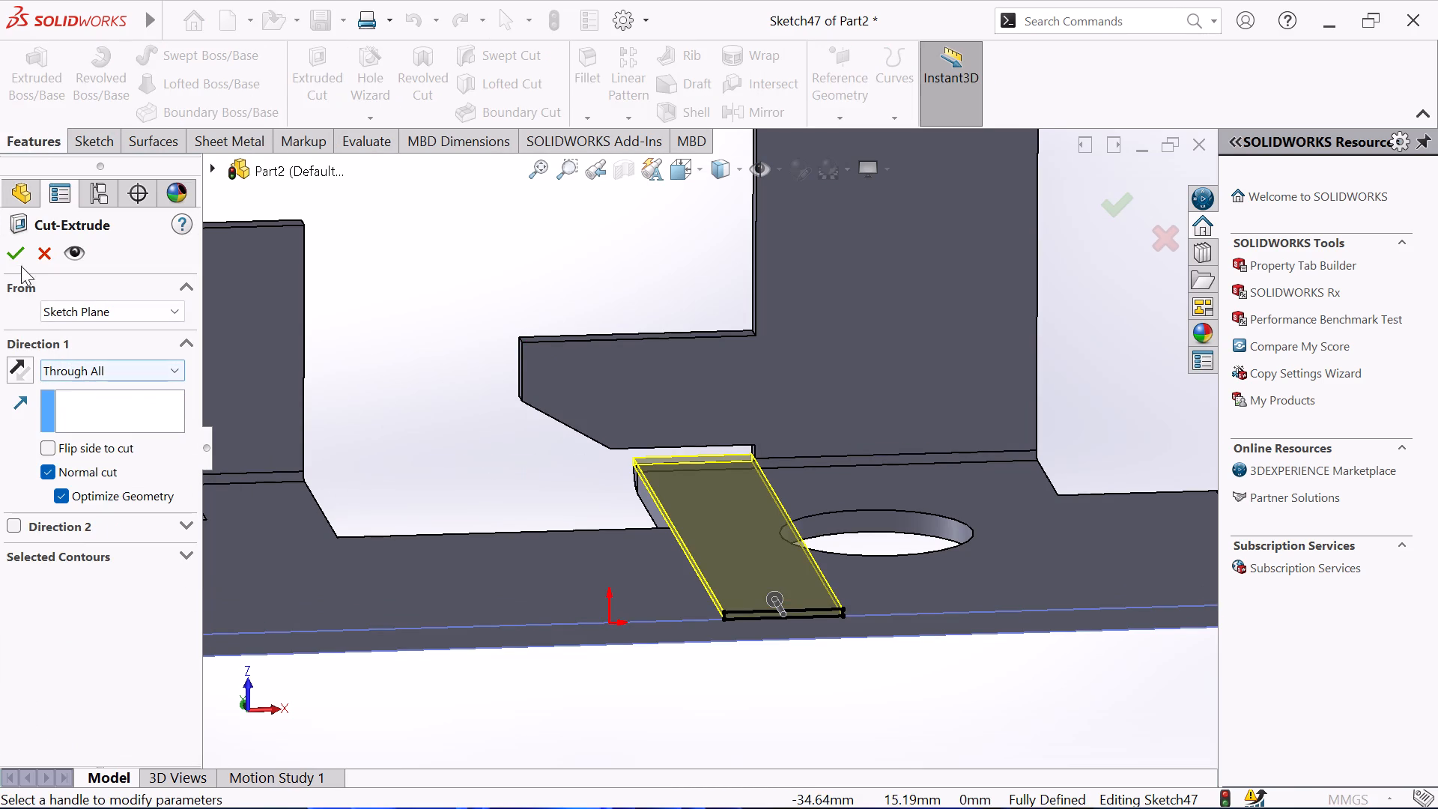
{"action": "left_click", "coordinate": [20, 255]}
{"action": "left_click", "coordinate": [402, 294]}
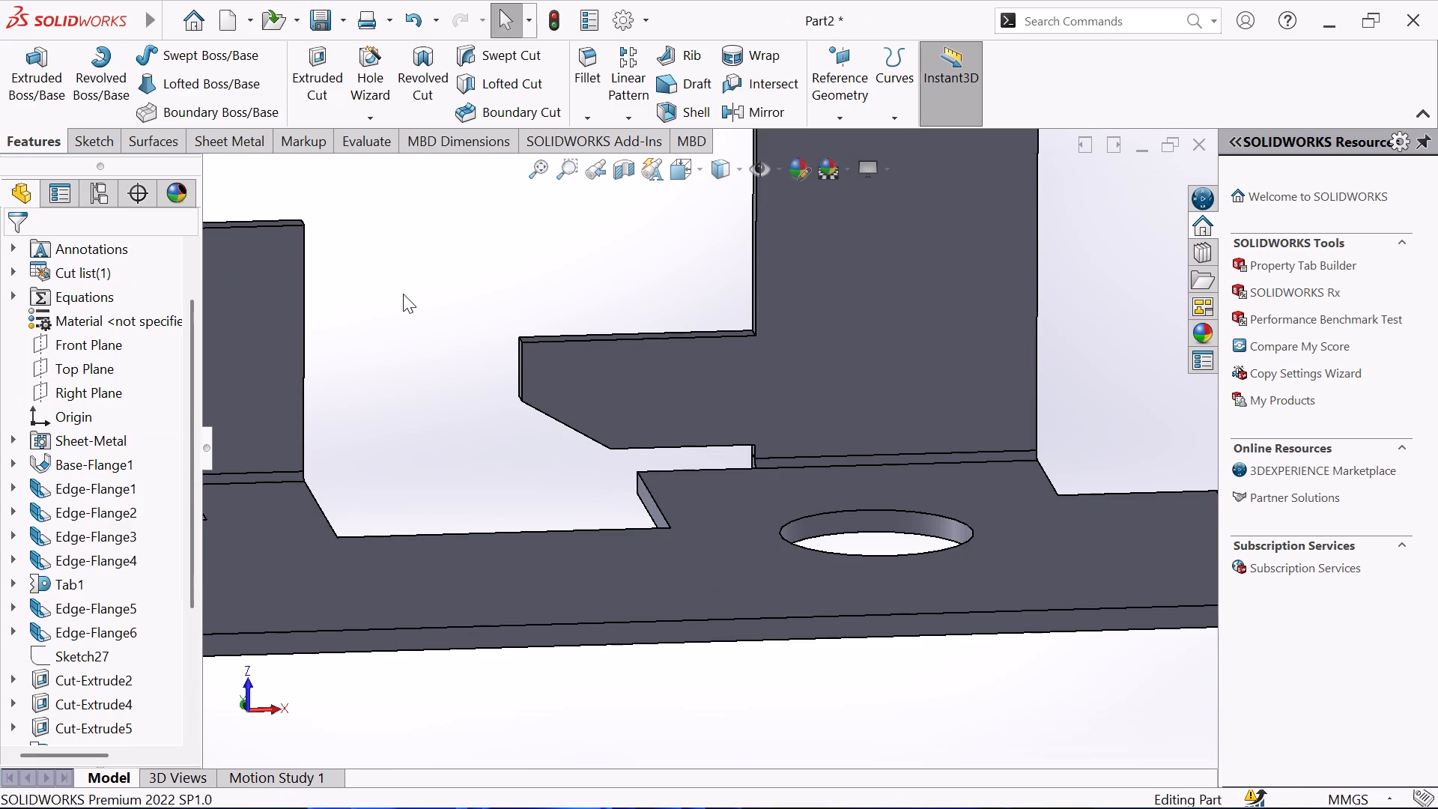
Start a sketch on the top face of the flange bent over at the tall tab's upper end.
{"action": "middle_click_drag", "start_coordinate": [406, 294], "coordinate": [407, 255]}
{"action": "middle_click_drag", "start_coordinate": [422, 265], "coordinate": [396, 271]}
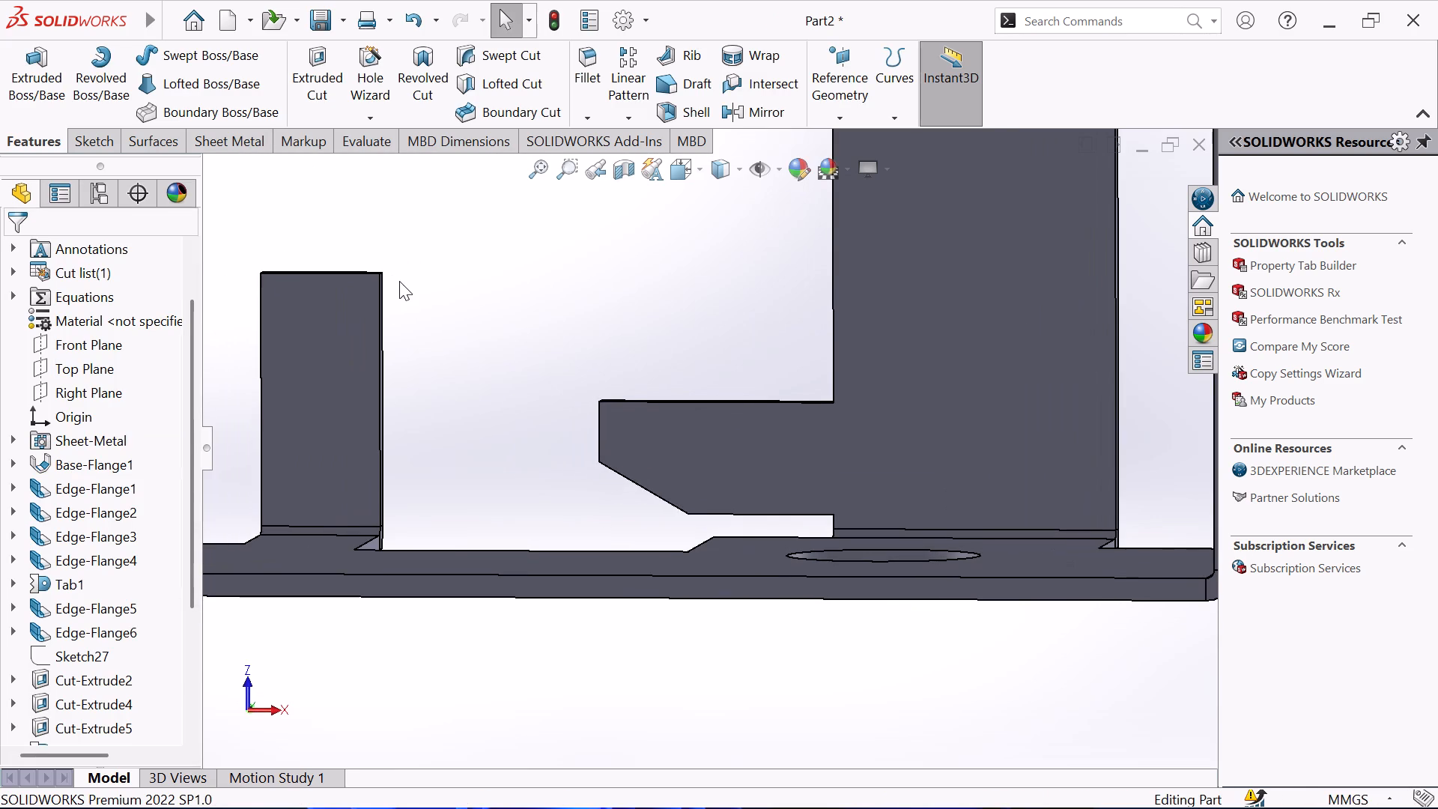
{"action": "key", "text": "ctrl+8"}
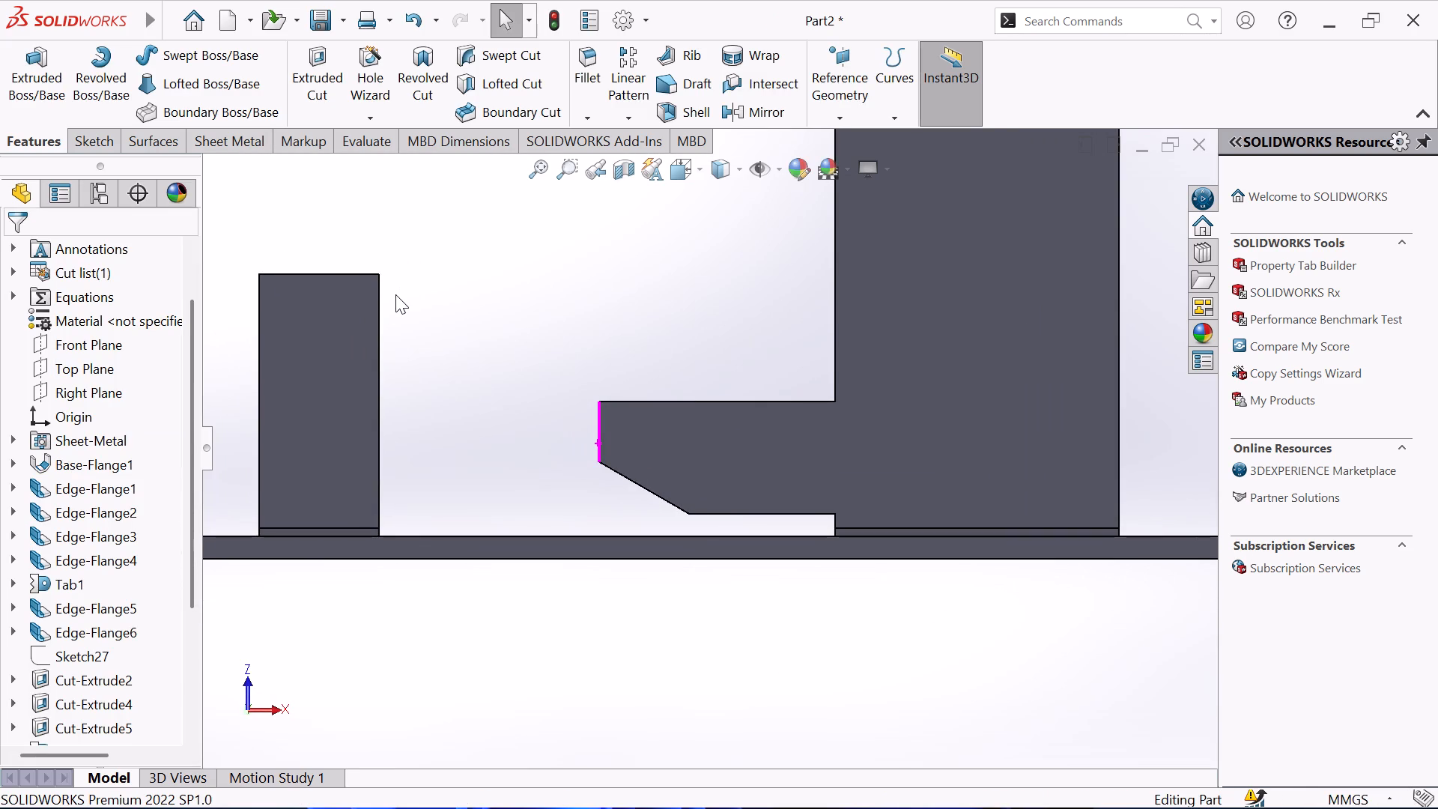
{"action": "scroll", "coordinate": [641, 467], "scroll_direction": "up", "scroll_amount": 7}
{"action": "middle_click_drag", "start_coordinate": [673, 394], "coordinate": [673, 396]}
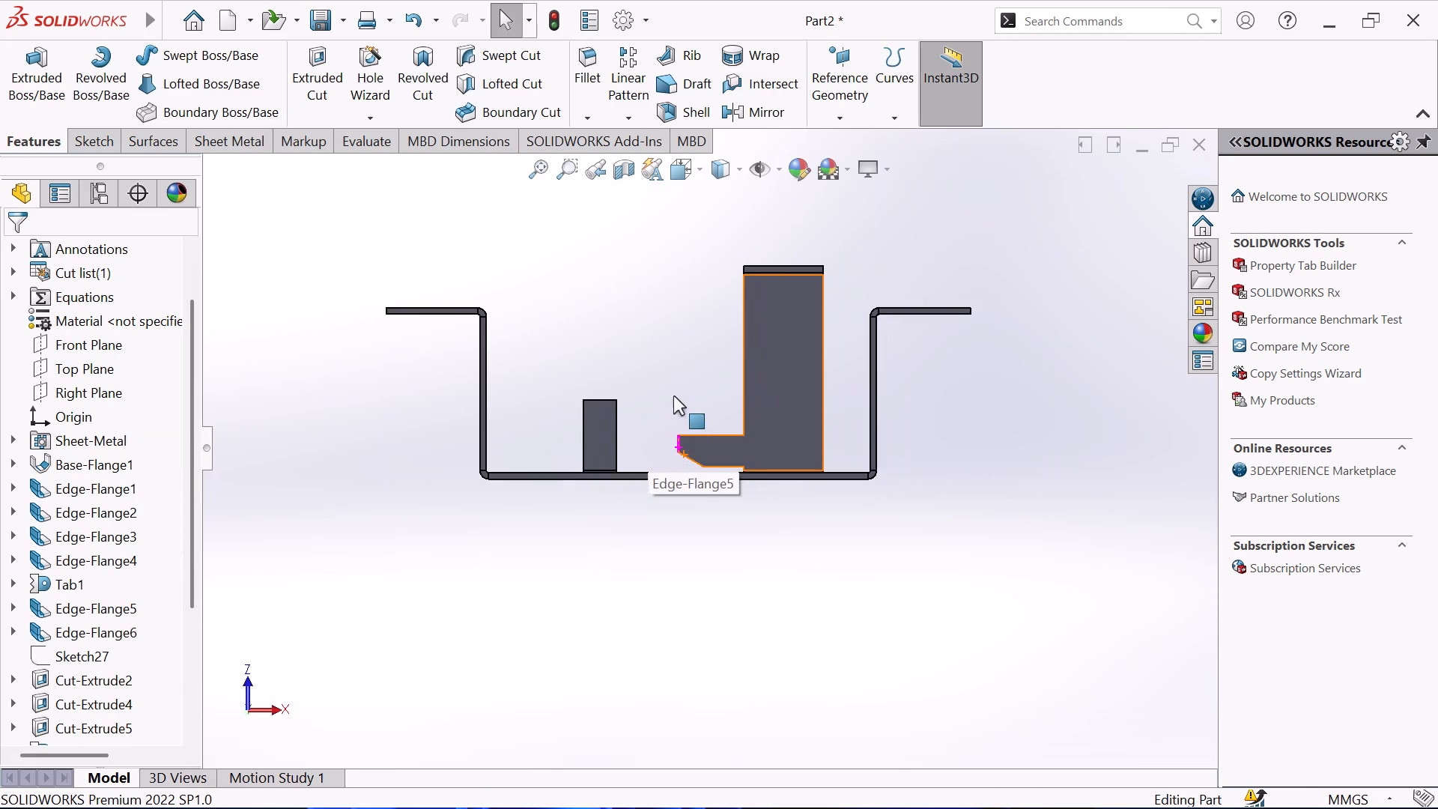
{"action": "middle_click_drag", "start_coordinate": [673, 396], "coordinate": [662, 644]}
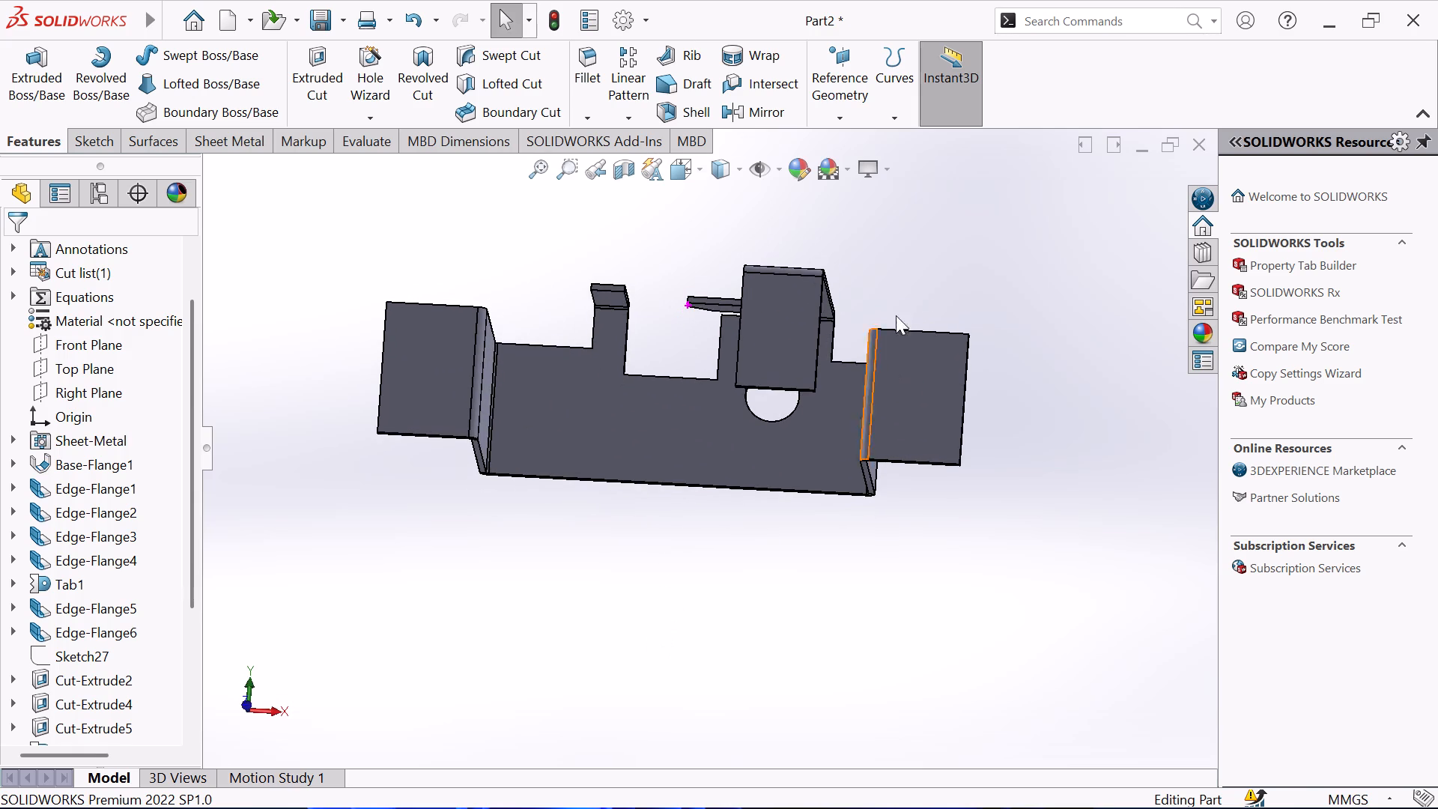
{"action": "left_click", "coordinate": [785, 345]}
{"action": "left_click", "coordinate": [871, 304]}
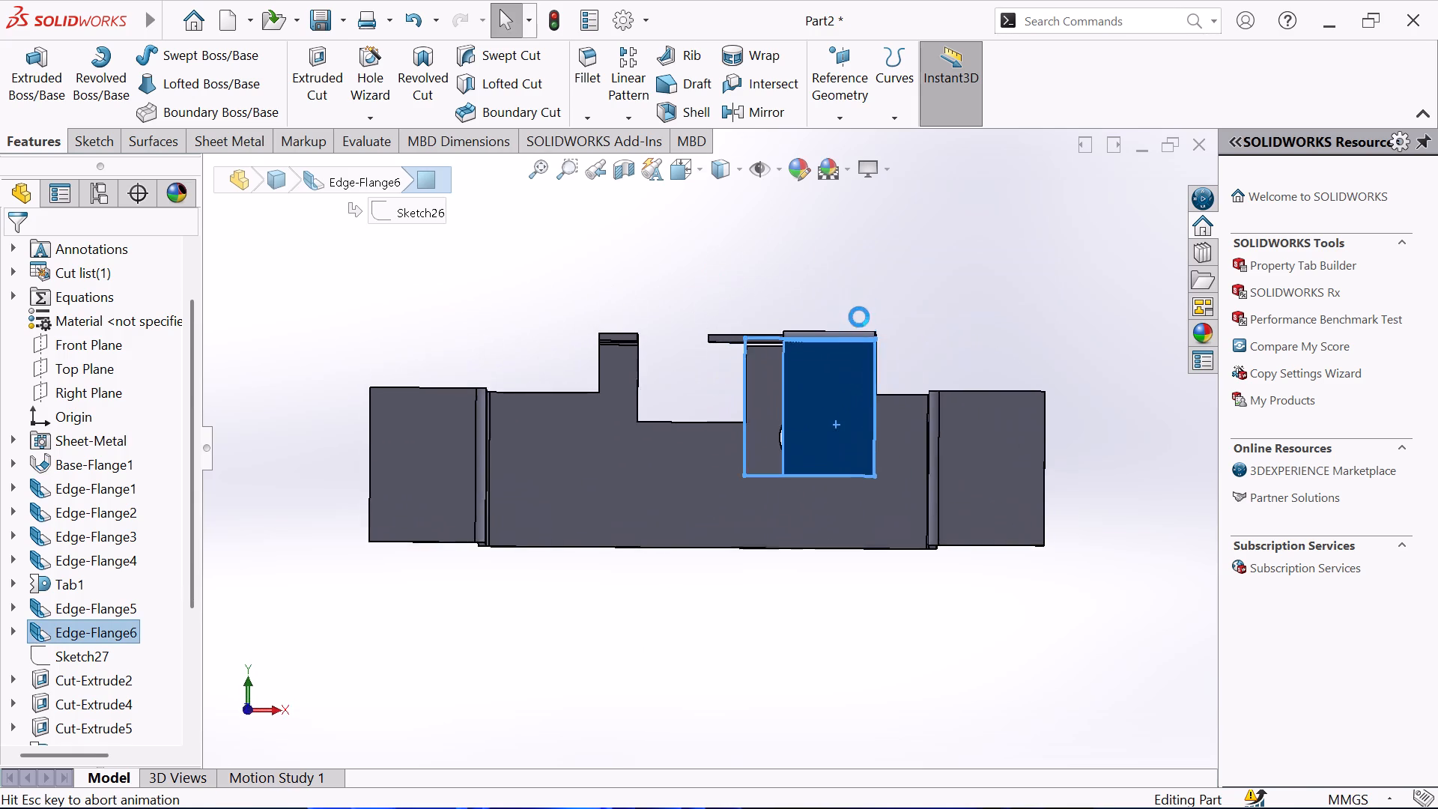
{"action": "left_click", "coordinate": [431, 283]}
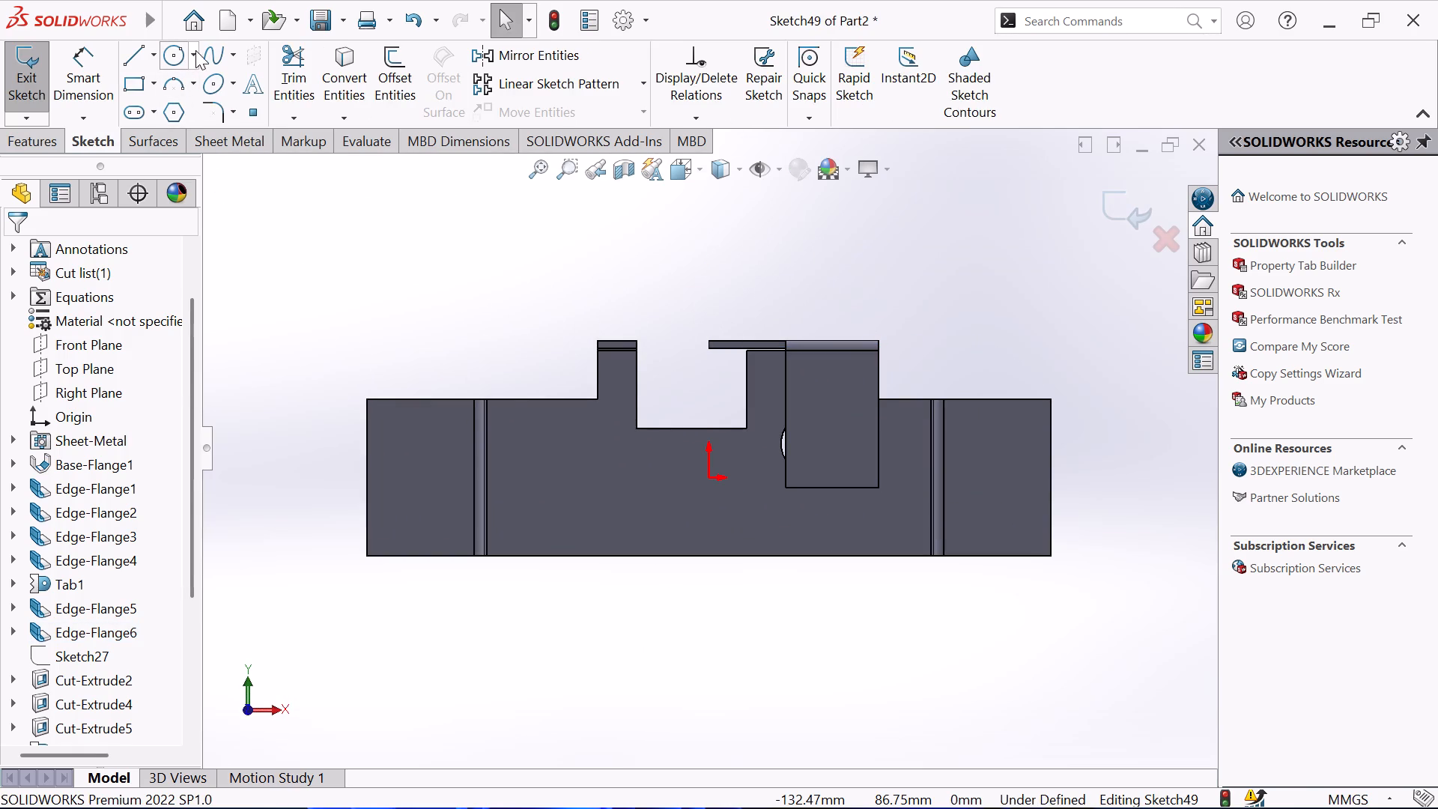
Sketch a circle about 12.7 mm in diameter on the lower half of the bent-over flange face.
{"action": "left_click", "coordinate": [173, 54]}
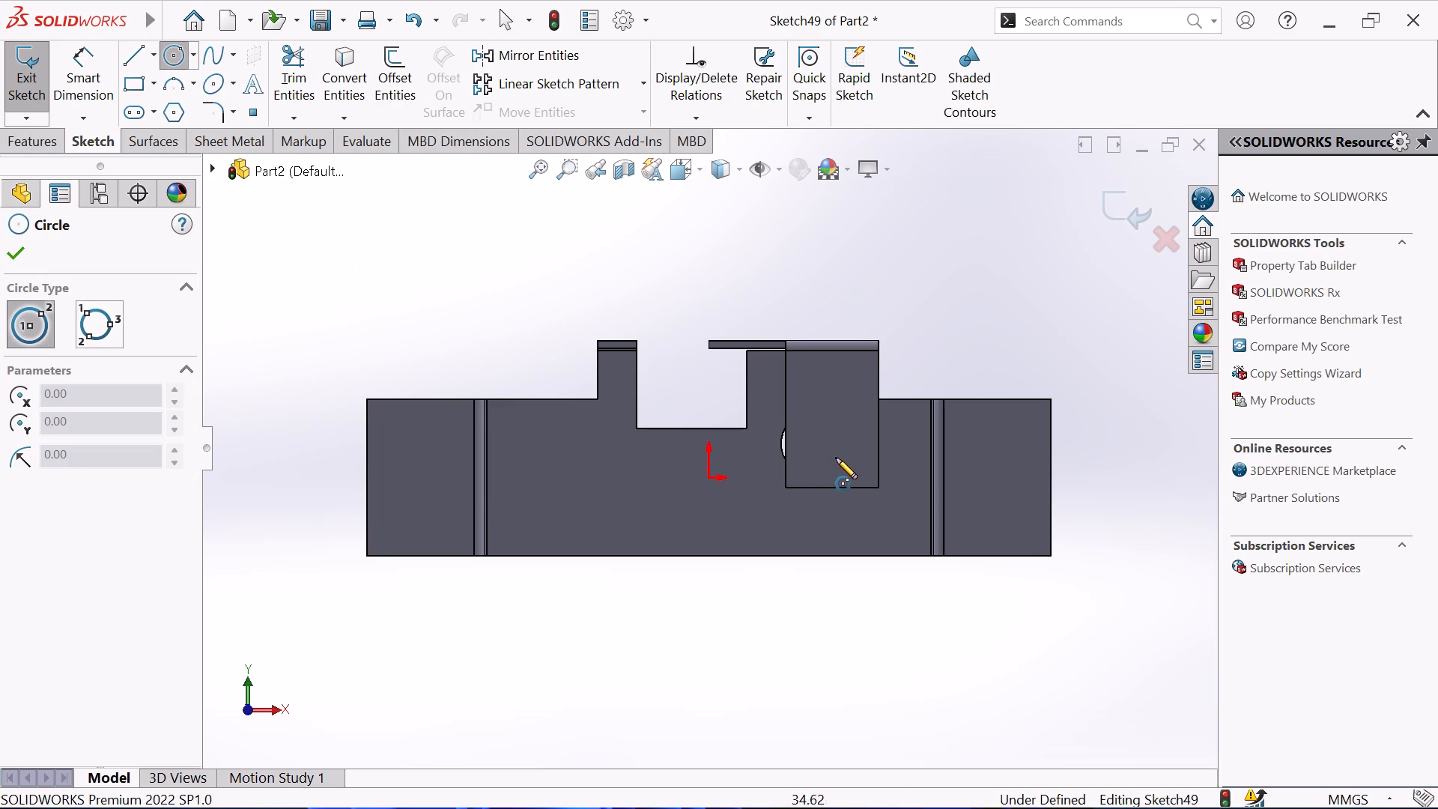
{"action": "left_click", "coordinate": [838, 452]}
{"action": "left_click", "coordinate": [837, 429]}
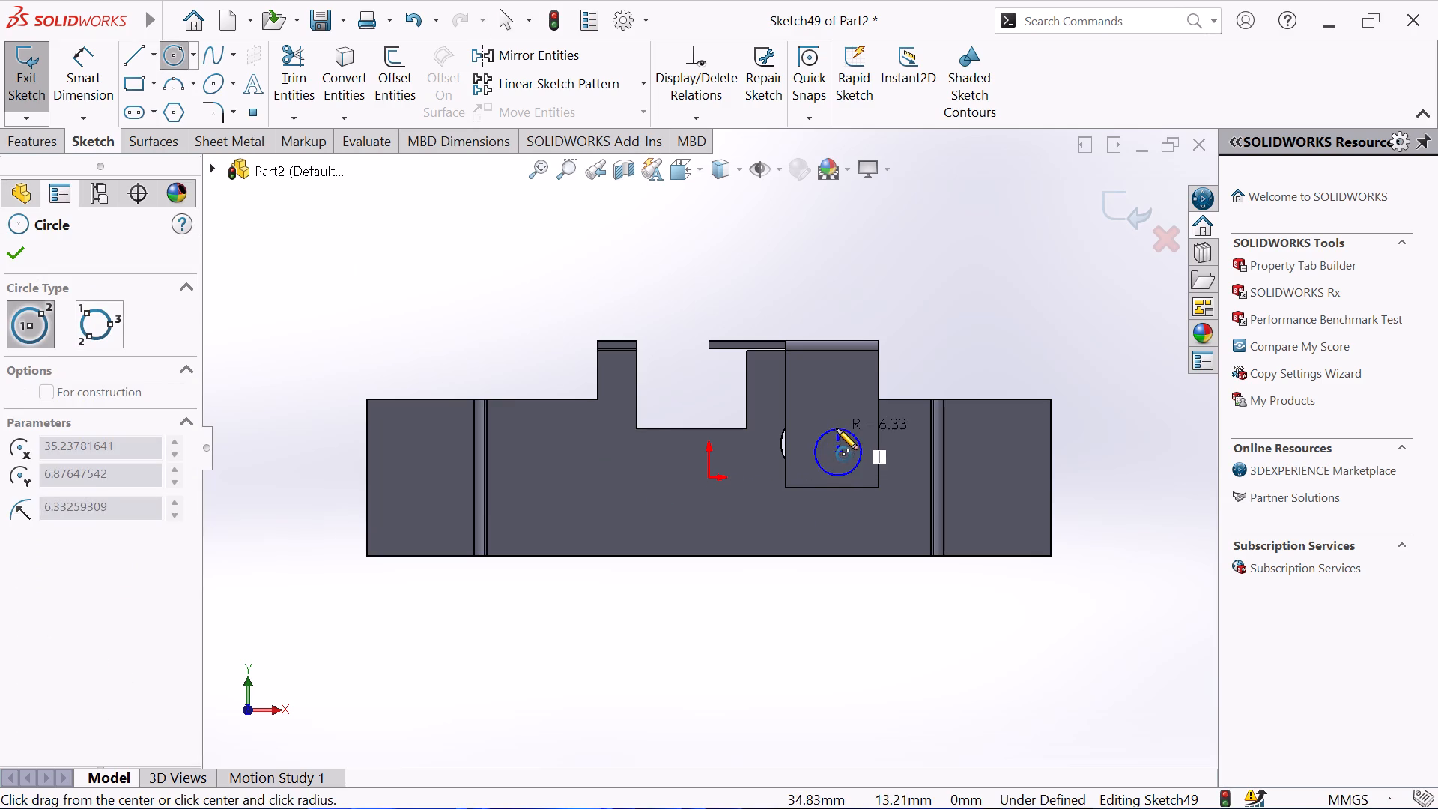
{"action": "right_click", "coordinate": [424, 334]}
{"action": "left_click", "coordinate": [527, 354]}
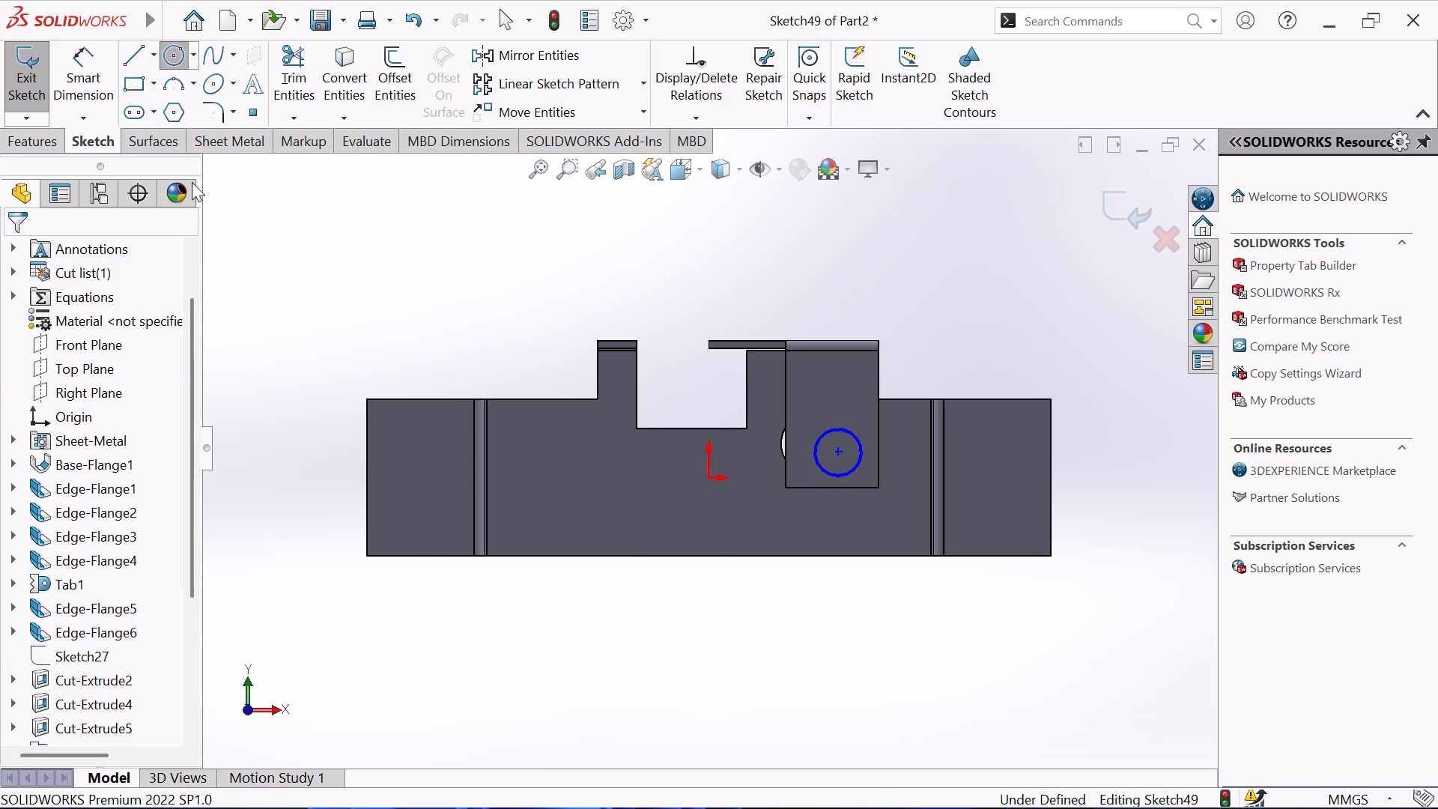
Dimension the circle's centre 12 mm from the flange's side edge facing away from the chamfered step.
{"action": "left_click", "coordinate": [103, 92]}
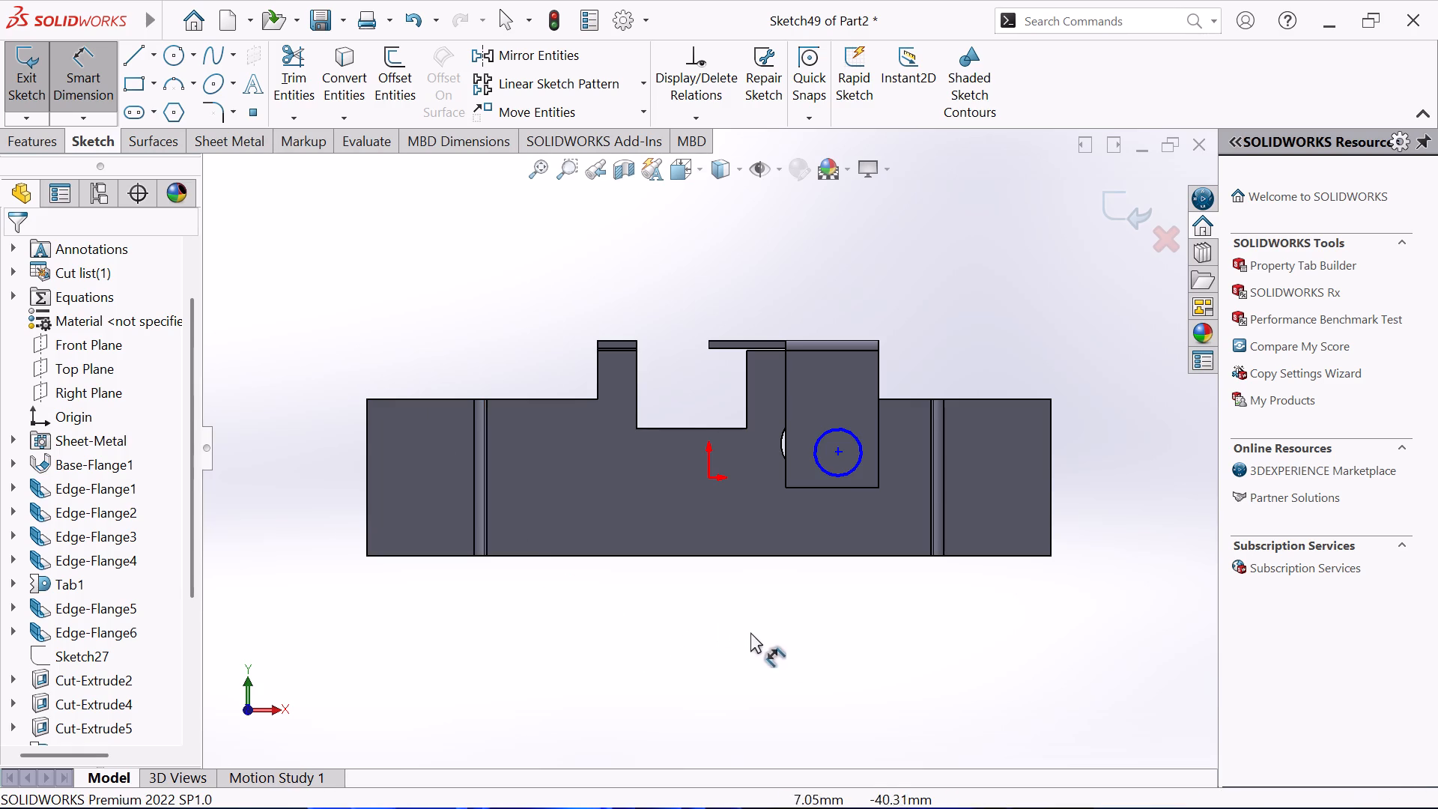
{"action": "left_click", "coordinate": [864, 450]}
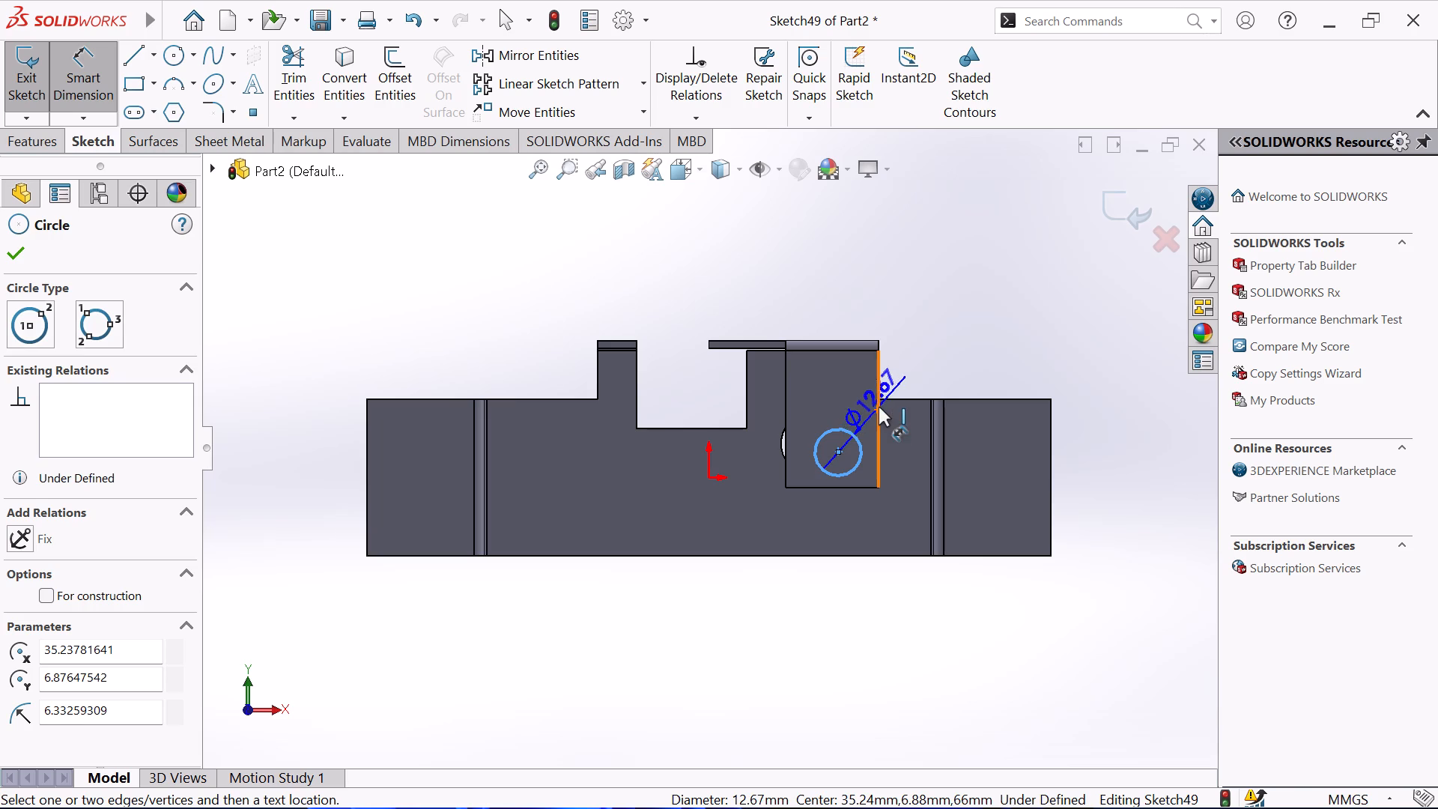
{"action": "left_click", "coordinate": [879, 407]}
{"action": "left_click", "coordinate": [849, 518]}
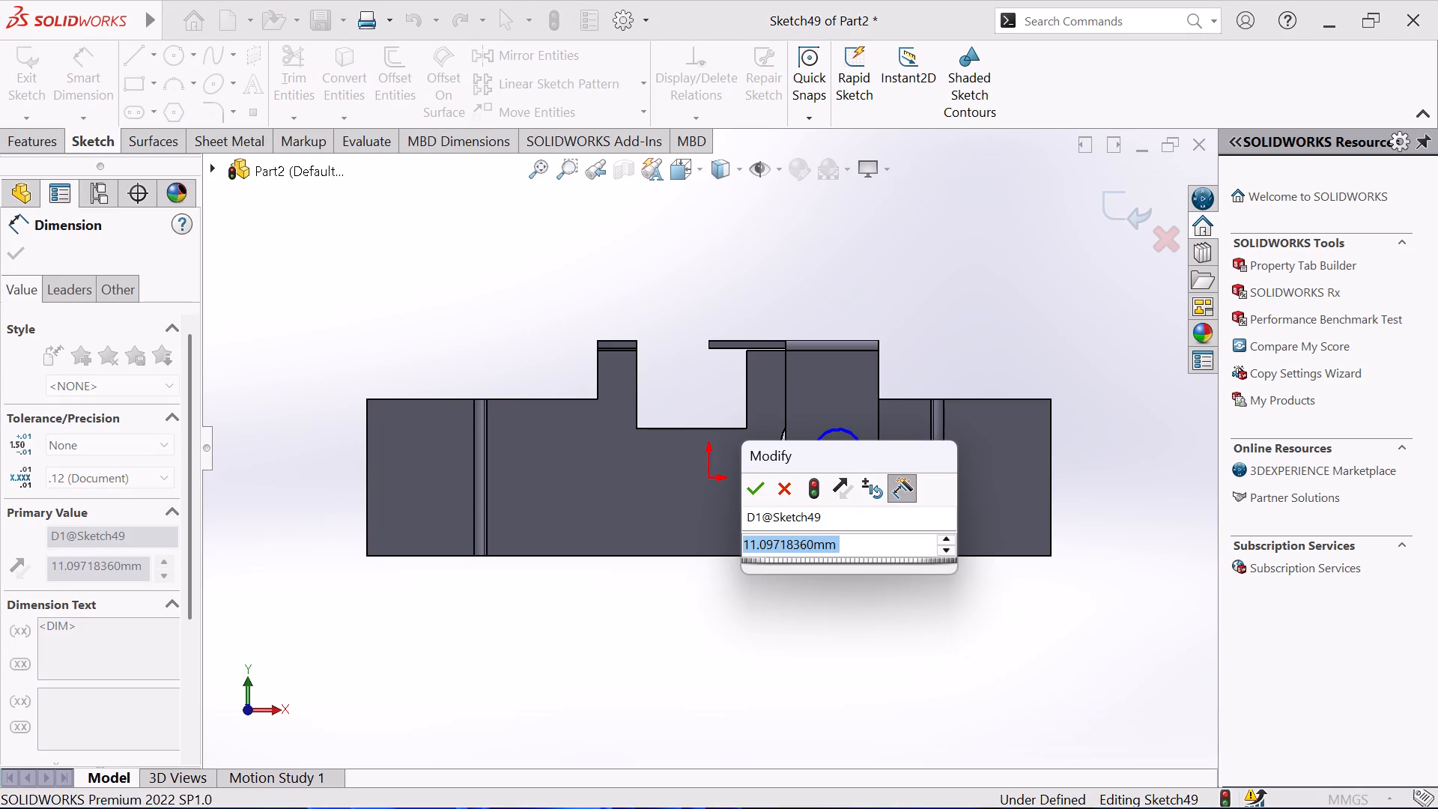
{"action": "type", "text": "12"}
{"action": "key", "text": "Return"}
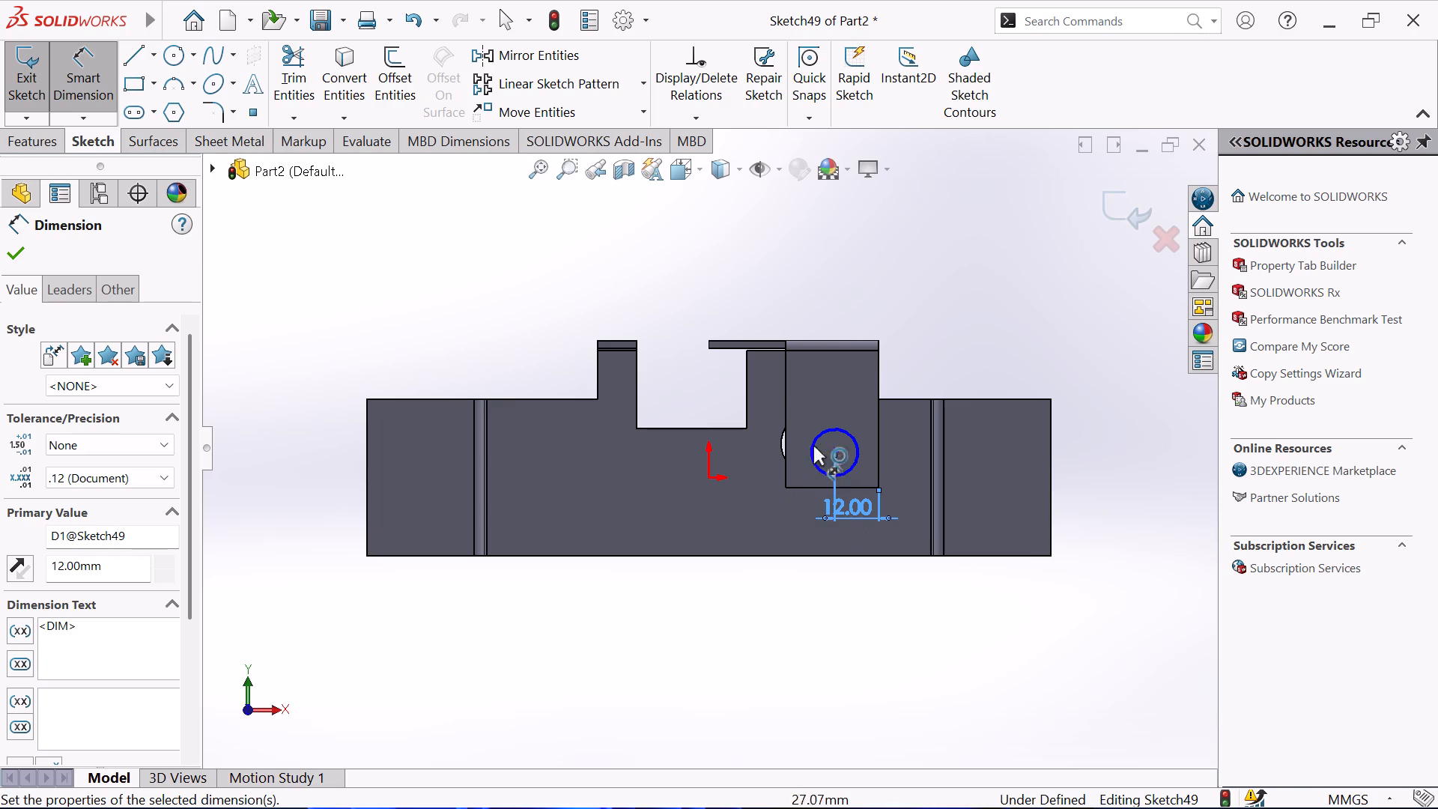
Dimension the circle's centre 25.33 mm from the flange's outer edge at the bend.
{"action": "left_click", "coordinate": [840, 339]}
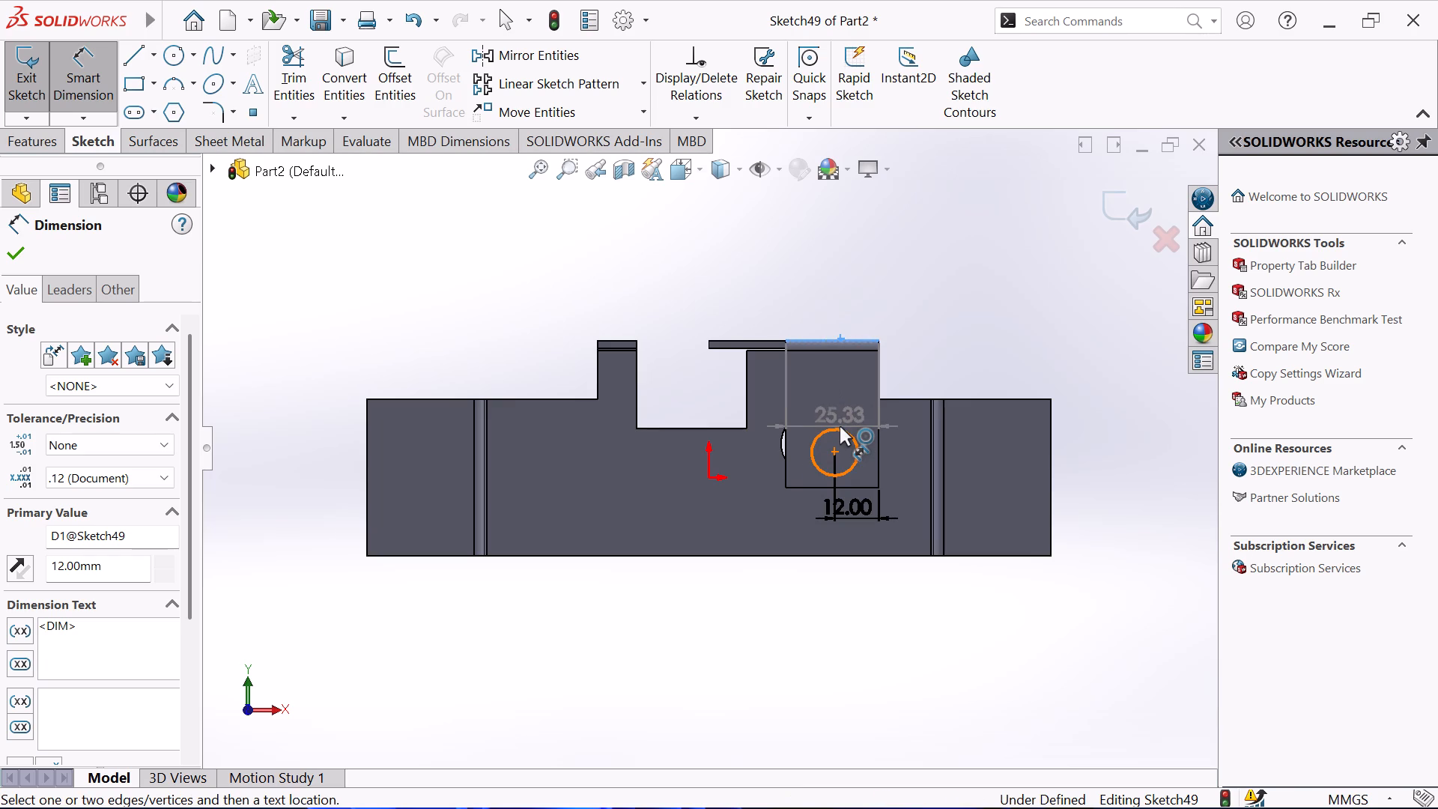
{"action": "left_click", "coordinate": [840, 428]}
{"action": "left_click", "coordinate": [761, 438]}
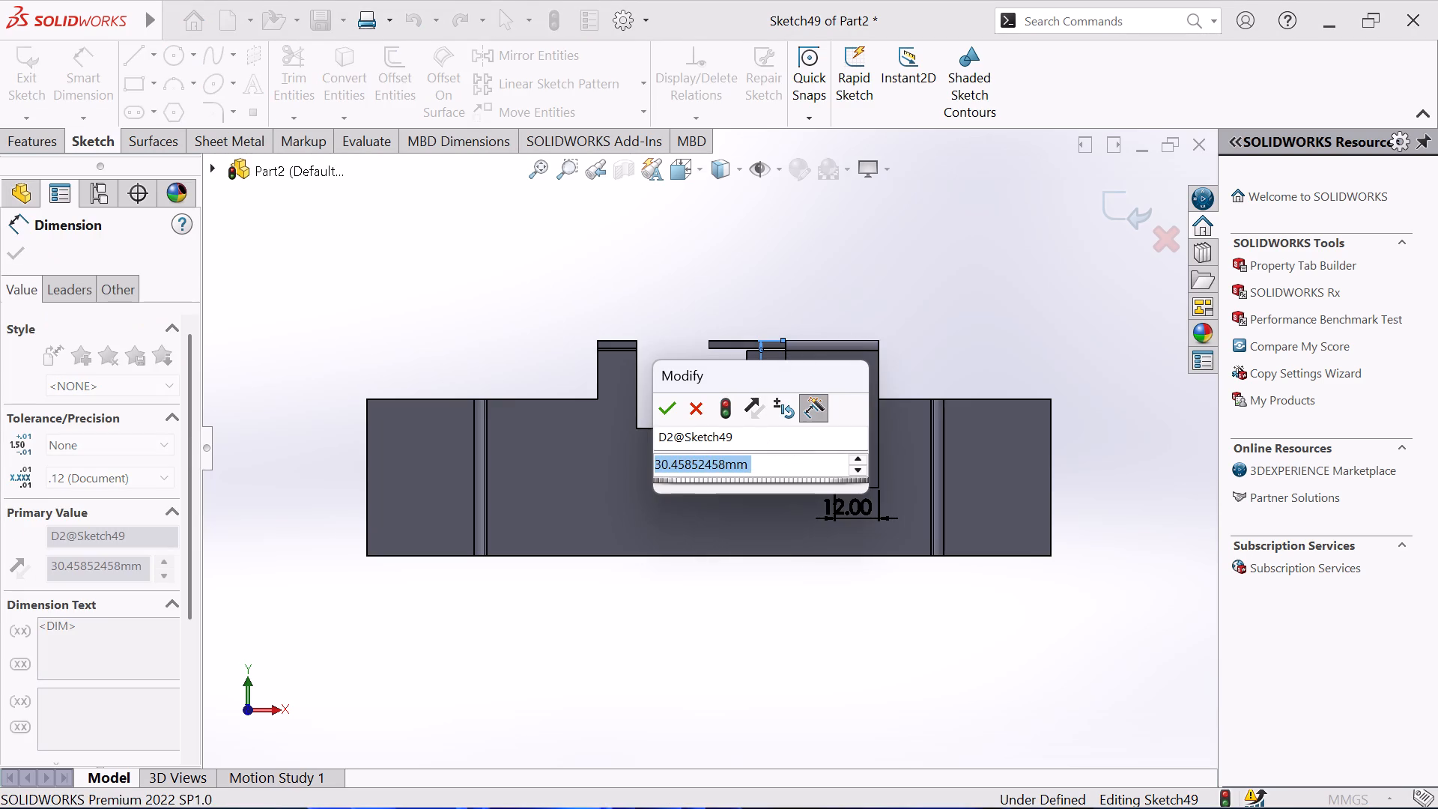
{"action": "type", "text": "25"}
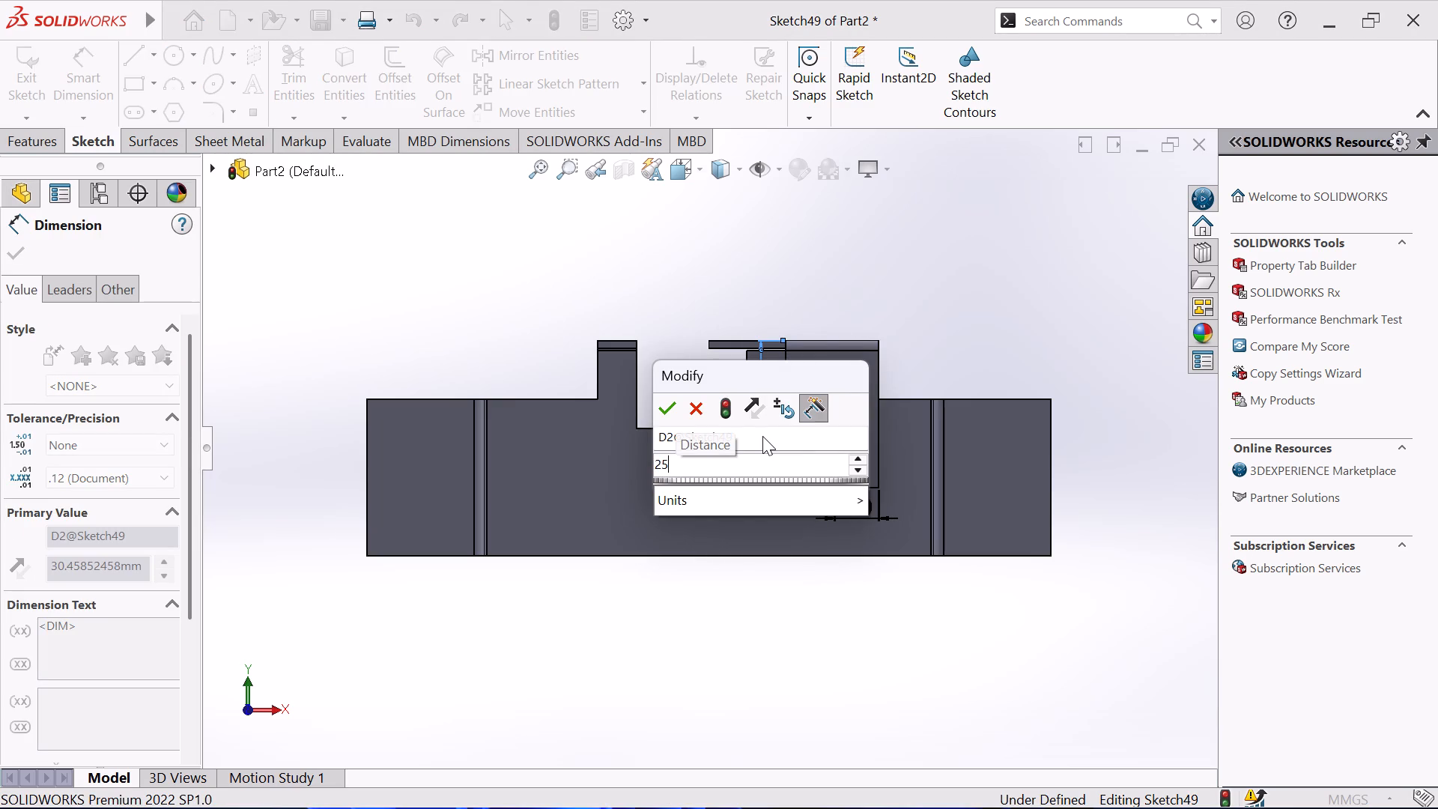
{"action": "key", "text": "period"}
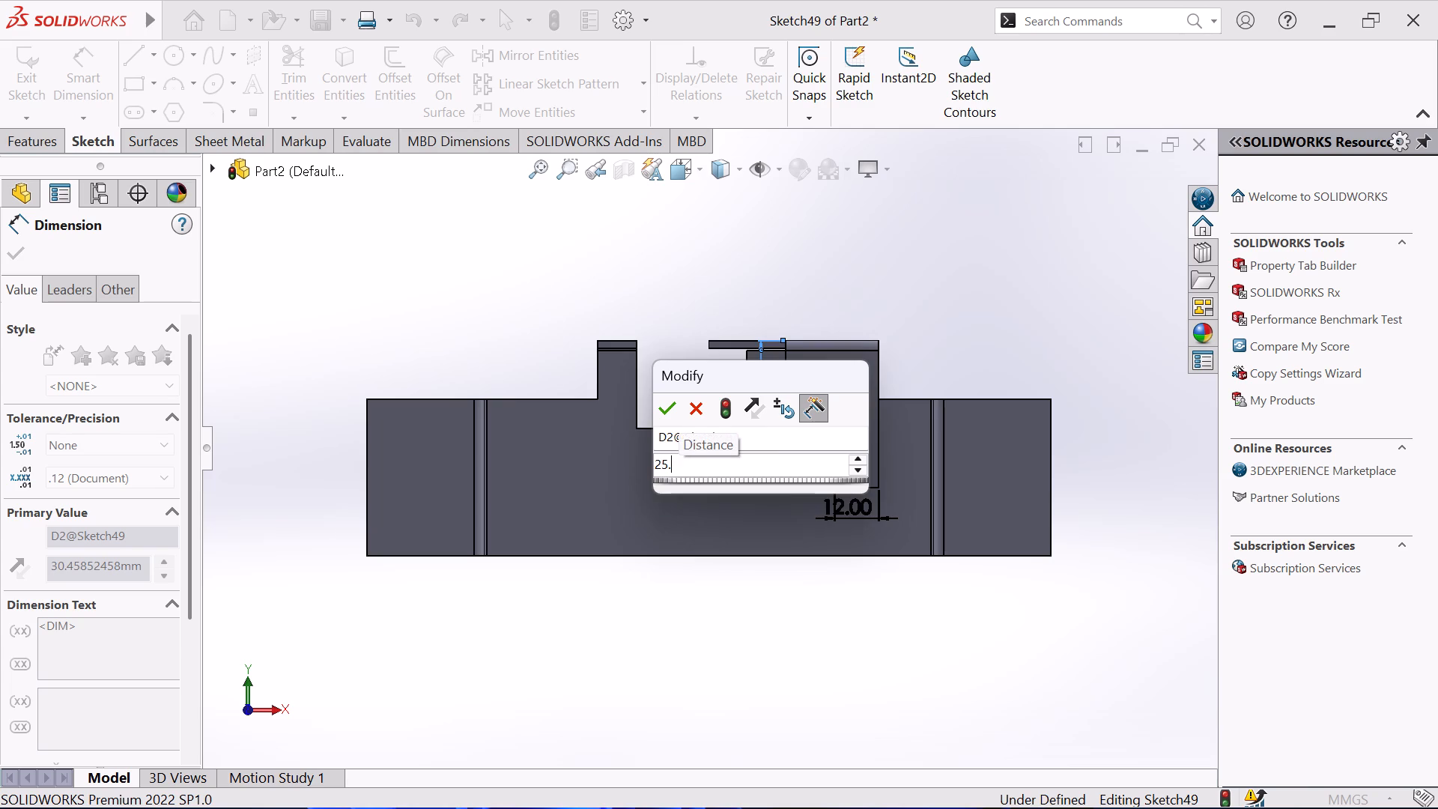
{"action": "type", "text": "33"}
{"action": "key", "text": "Return"}
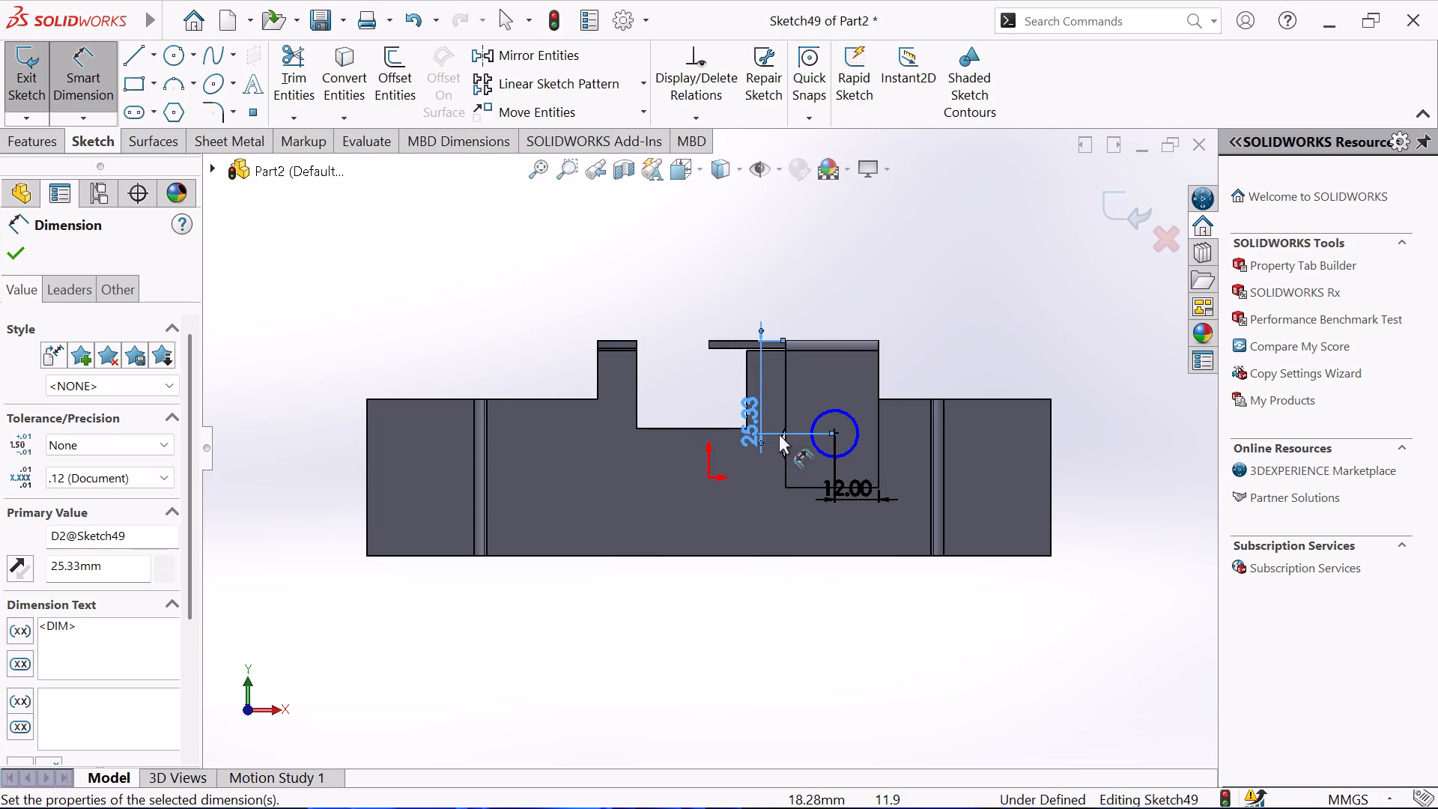
Set the circle's diameter to 8.5 mm.
{"action": "left_click", "coordinate": [816, 446]}
{"action": "left_click", "coordinate": [753, 519]}
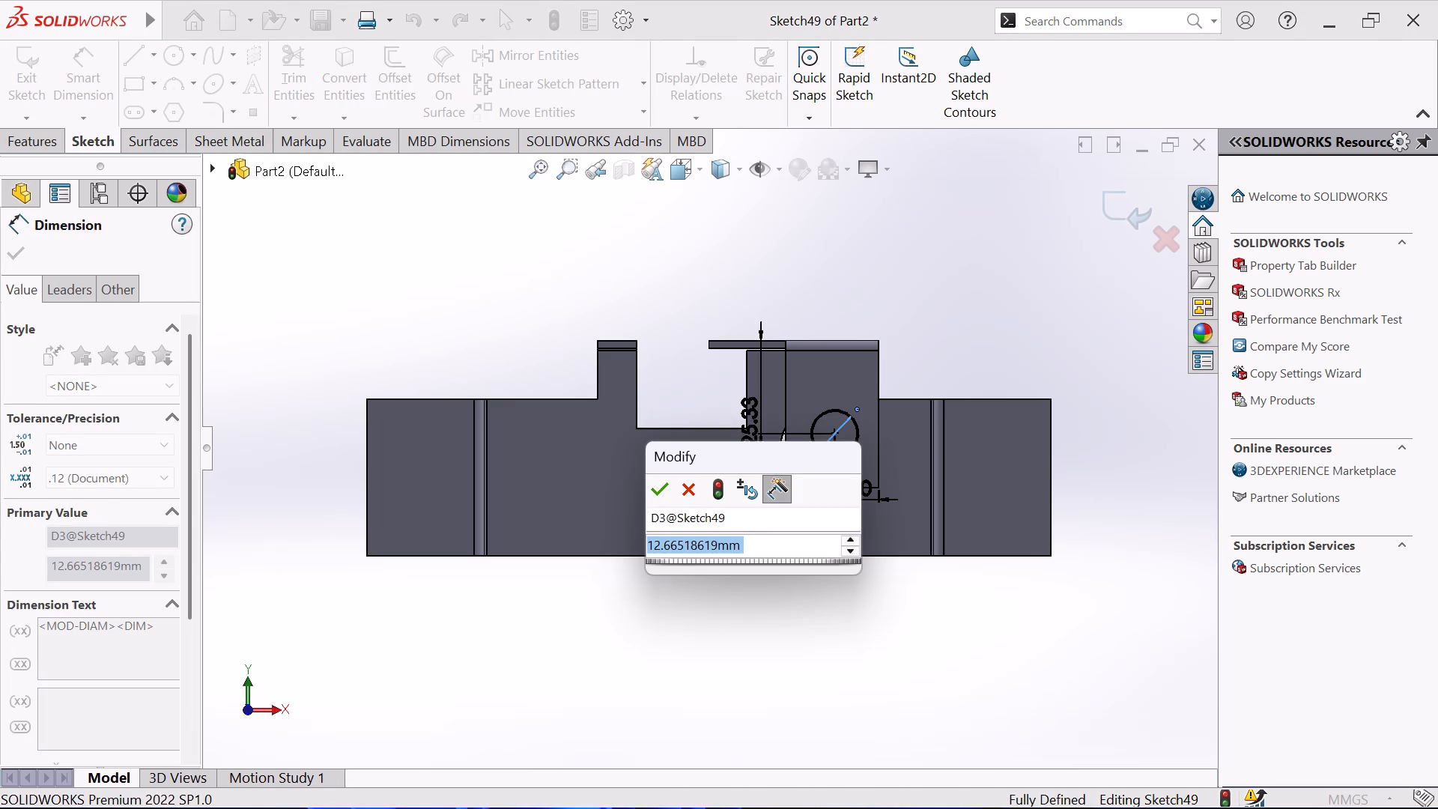
{"action": "type", "text": "8.5"}
{"action": "key", "text": "Return"}
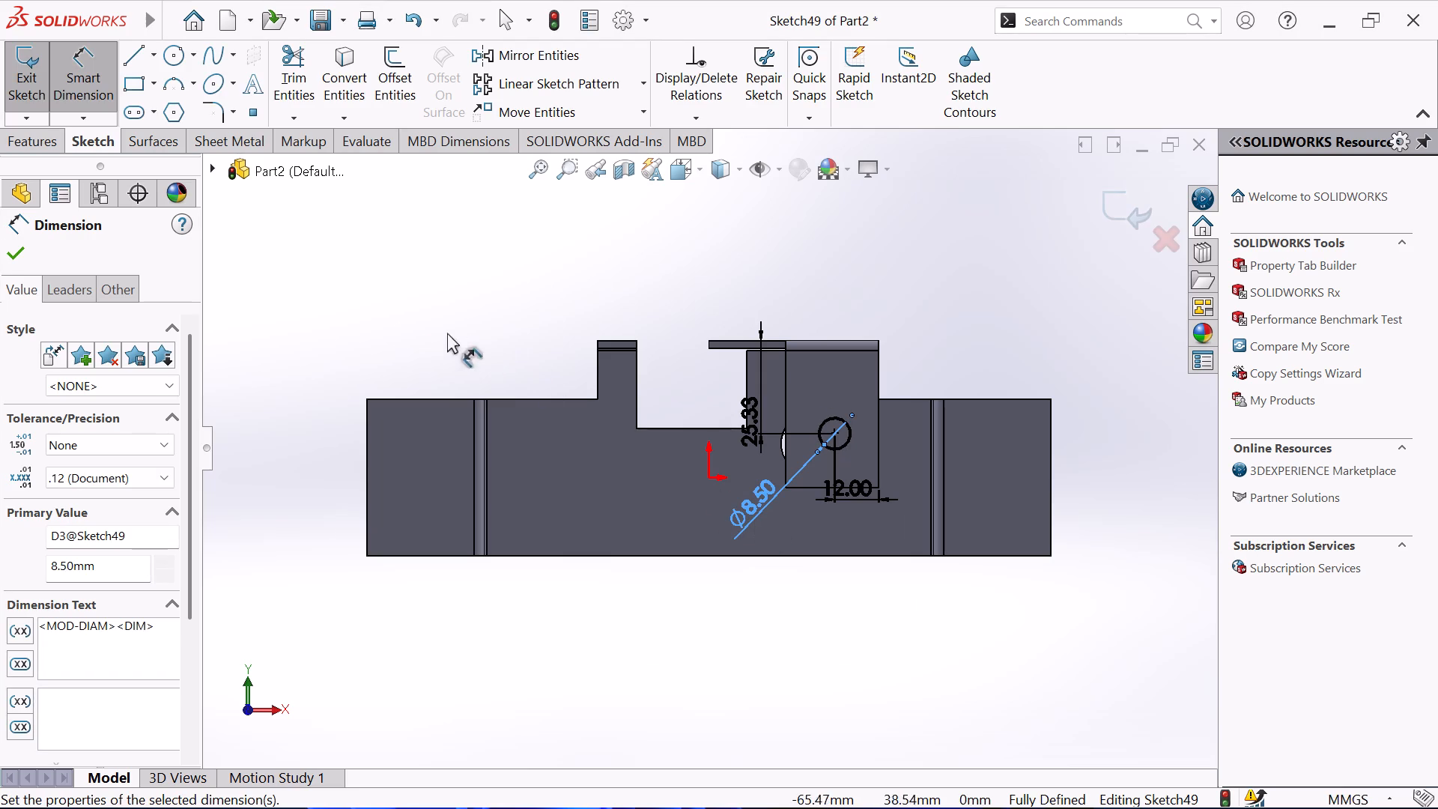
{"action": "left_click", "coordinate": [11, 257]}
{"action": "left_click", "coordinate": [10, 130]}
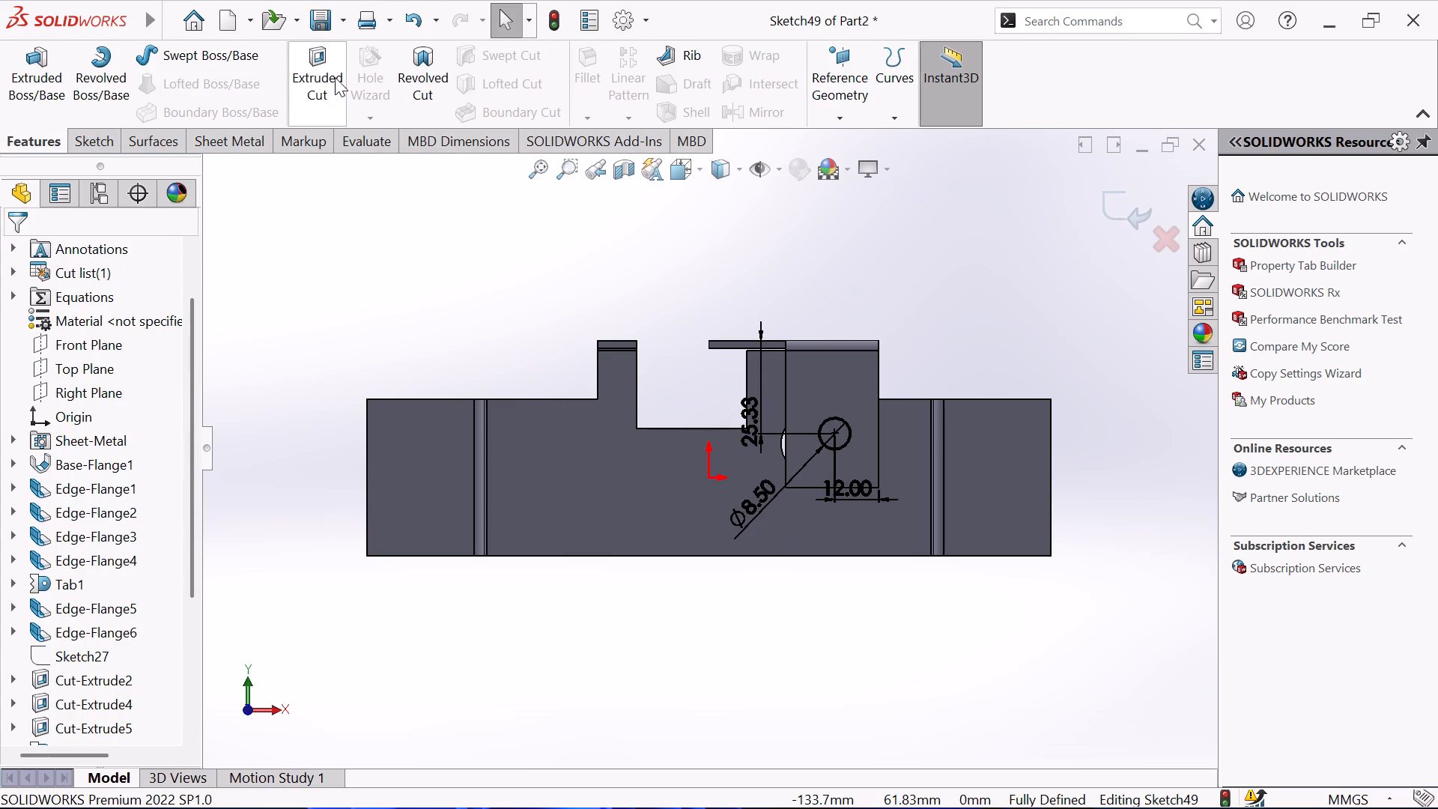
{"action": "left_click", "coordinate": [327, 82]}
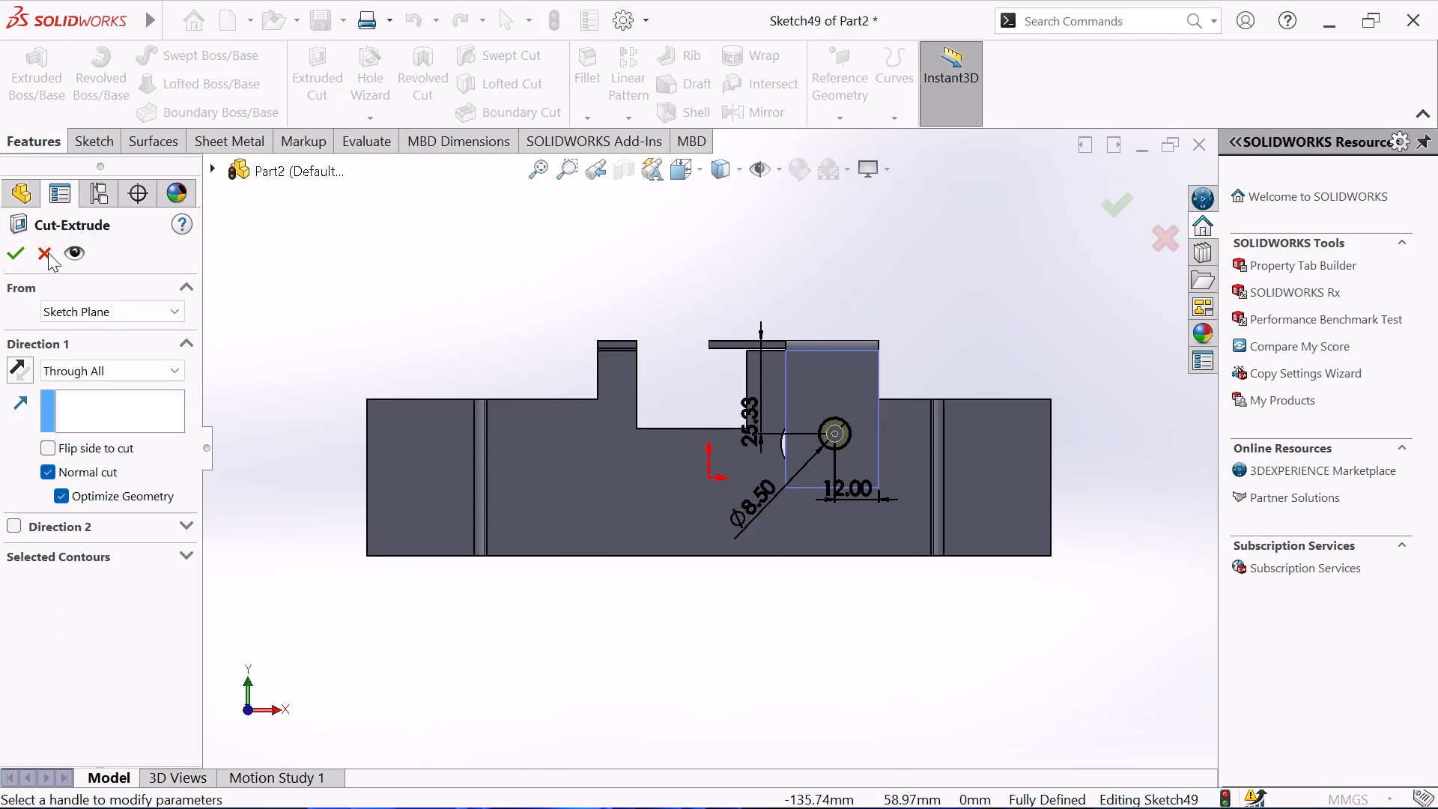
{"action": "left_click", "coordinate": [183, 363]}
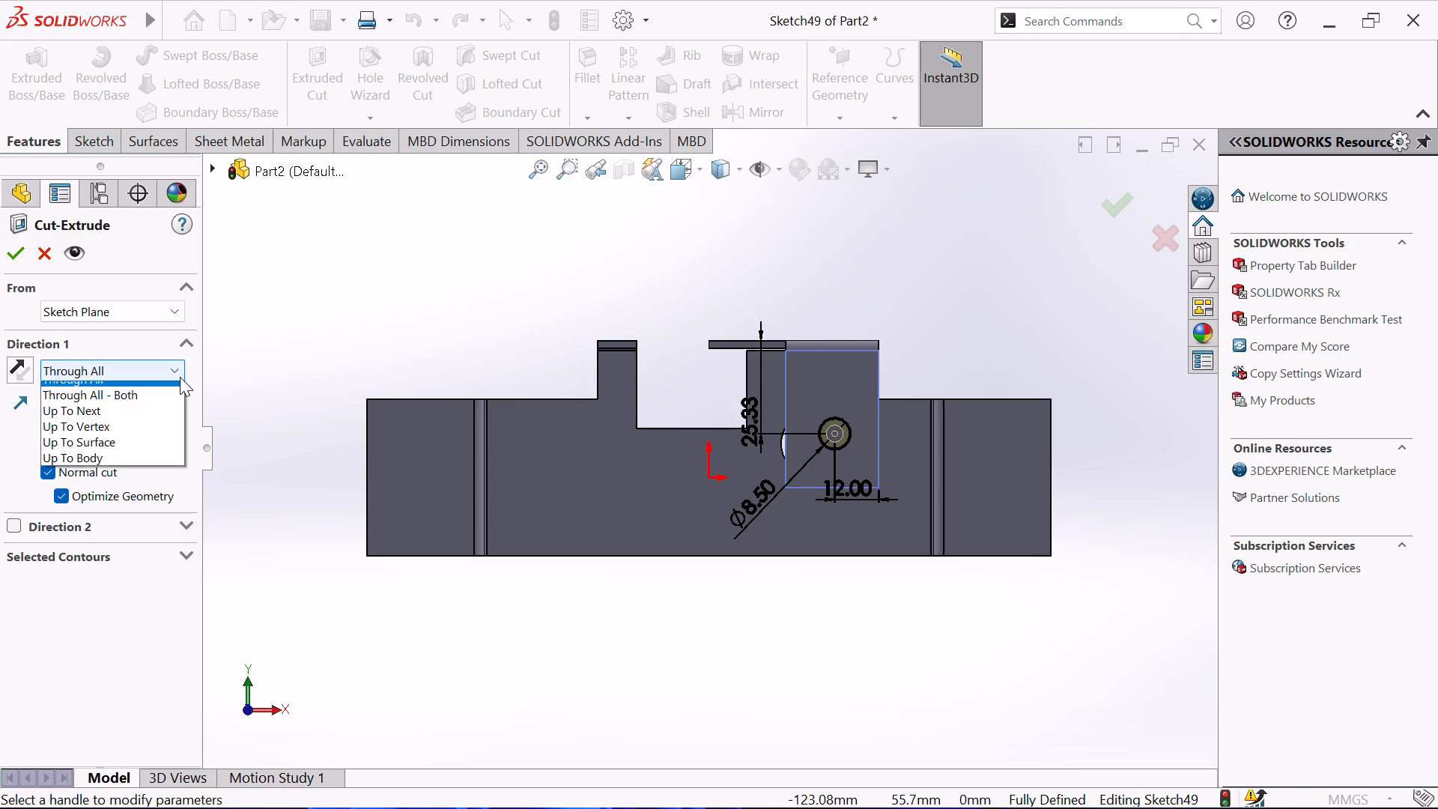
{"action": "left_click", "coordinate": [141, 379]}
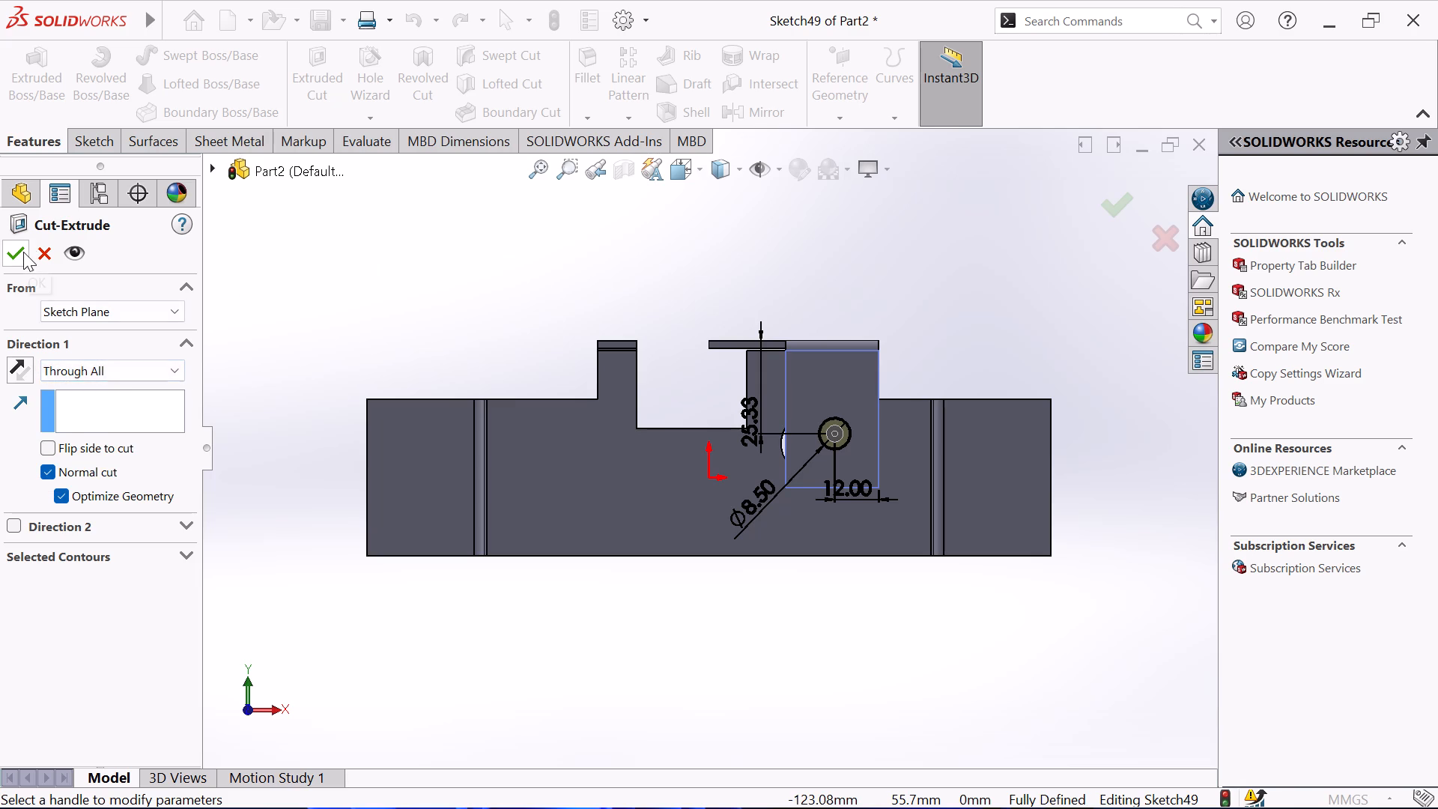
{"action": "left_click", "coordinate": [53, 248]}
Cut-extrude the circle as a blind cut 4 mm deep through the bent-over flange, with Normal cut on.
{"action": "left_click", "coordinate": [270, 141]}
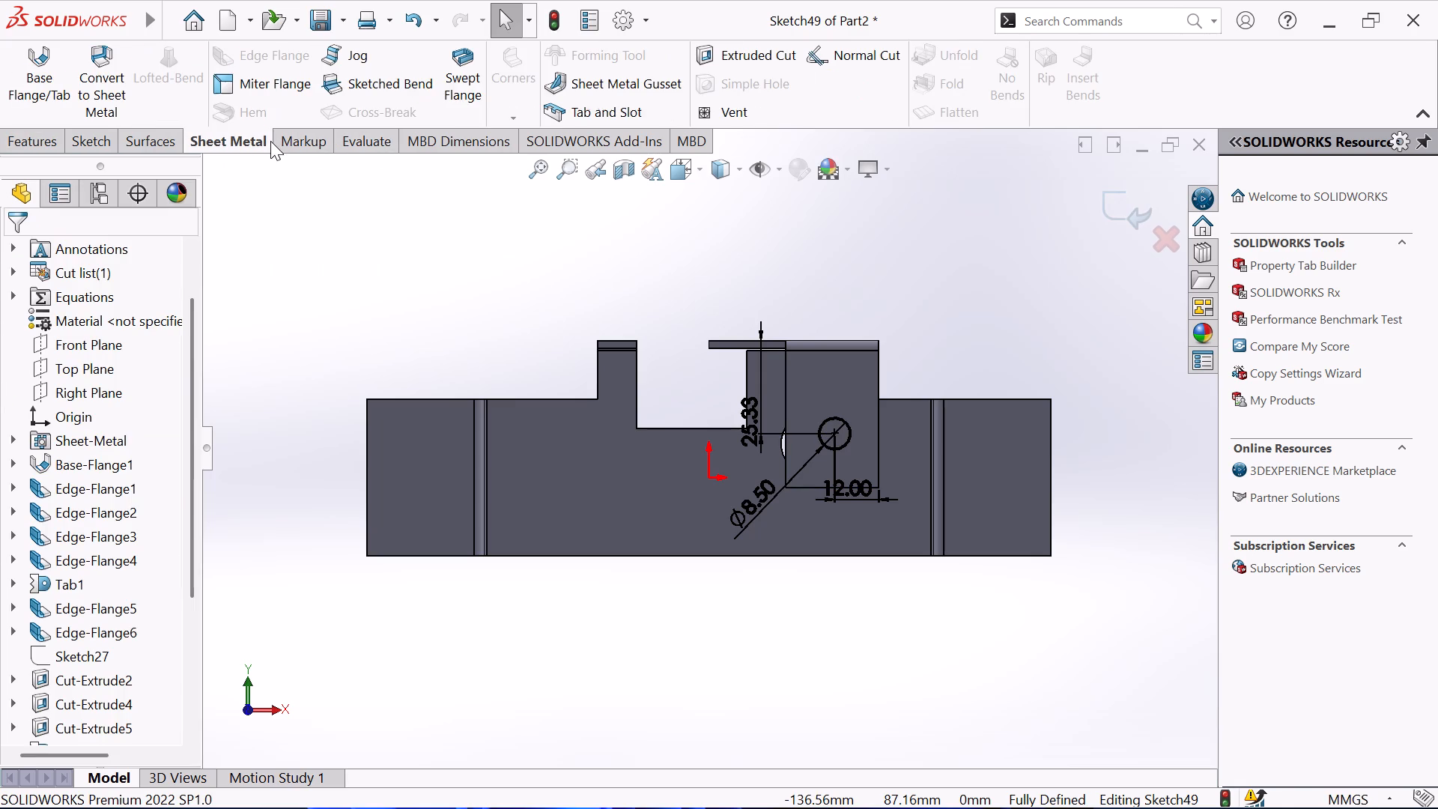
{"action": "left_click", "coordinate": [734, 52]}
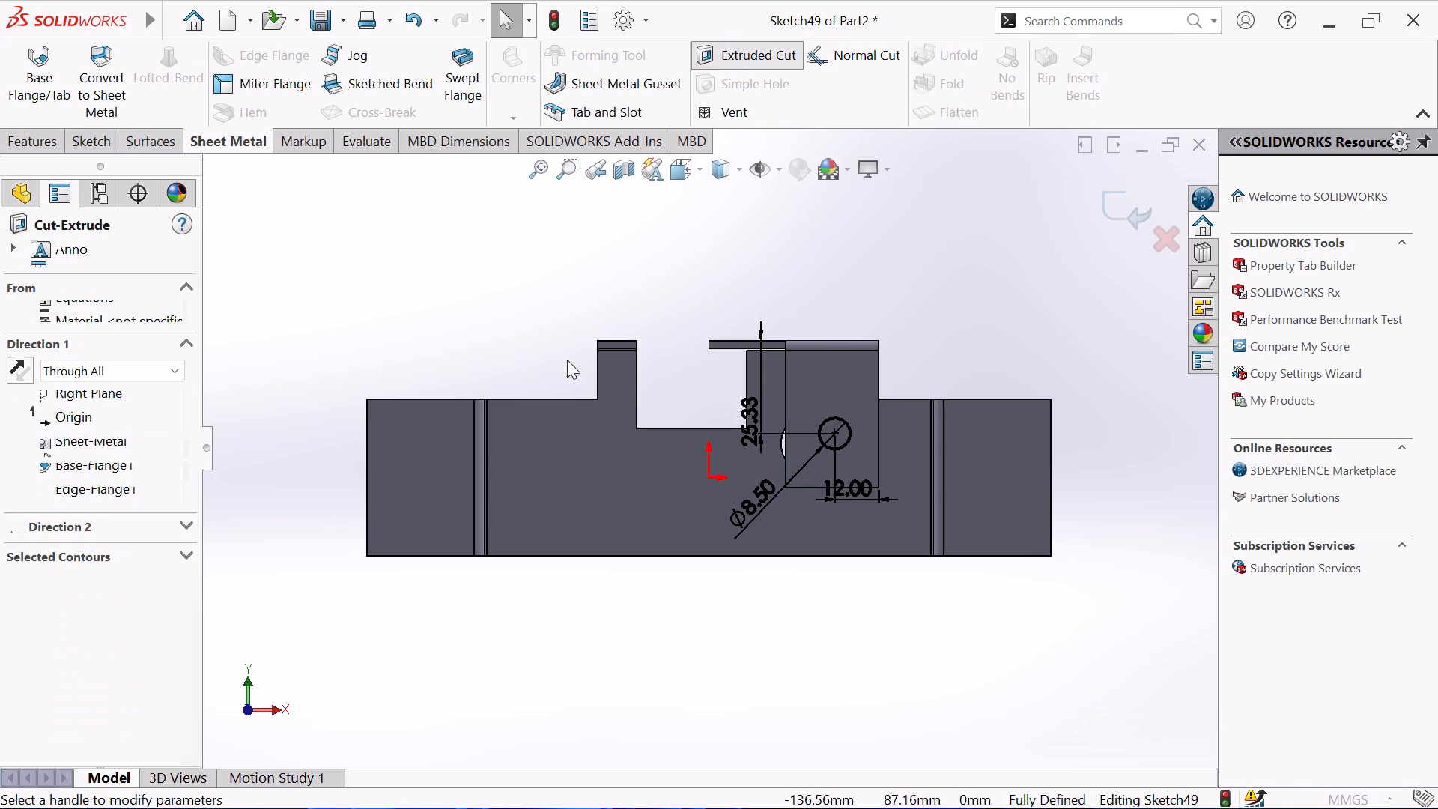
{"action": "left_click", "coordinate": [154, 366]}
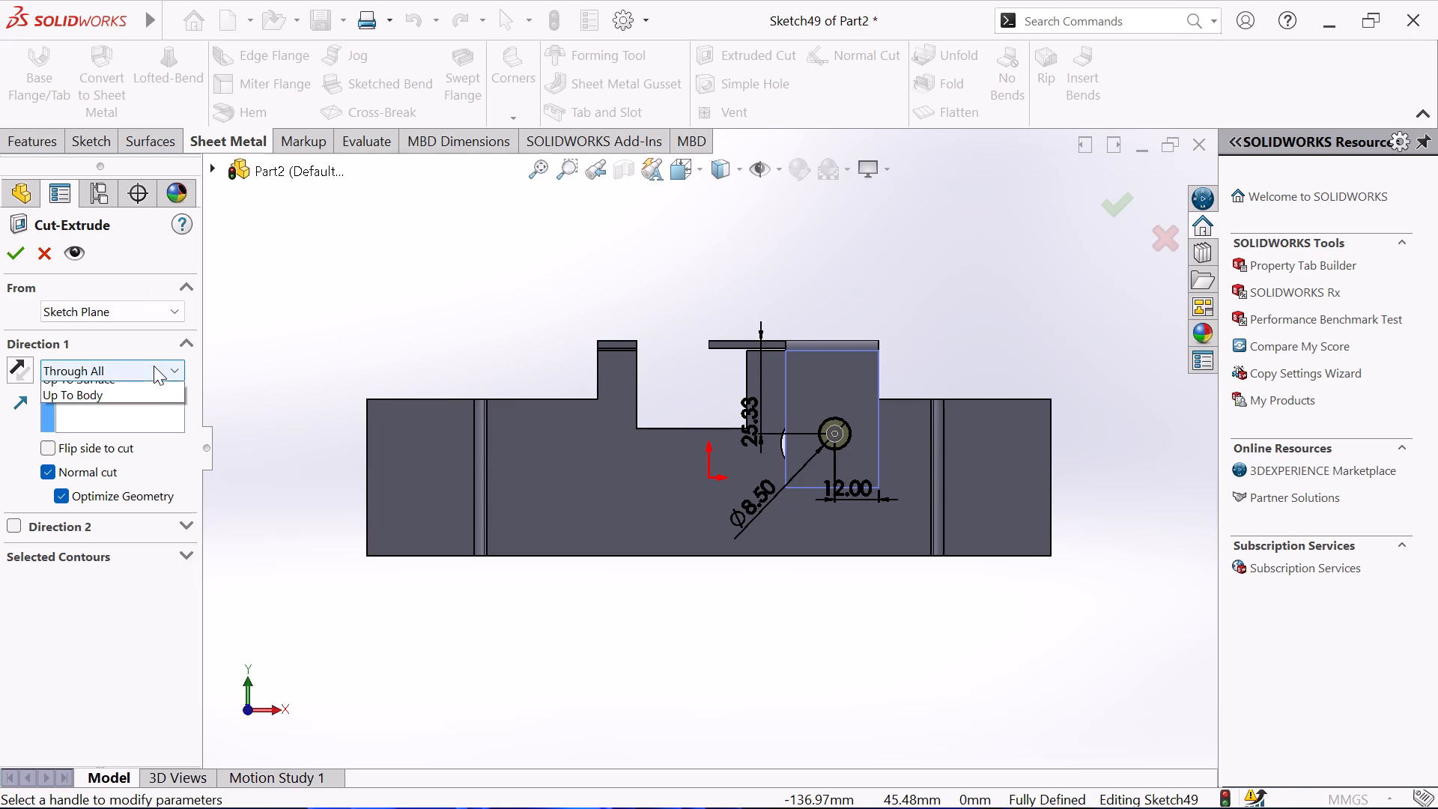
{"action": "left_click", "coordinate": [156, 389]}
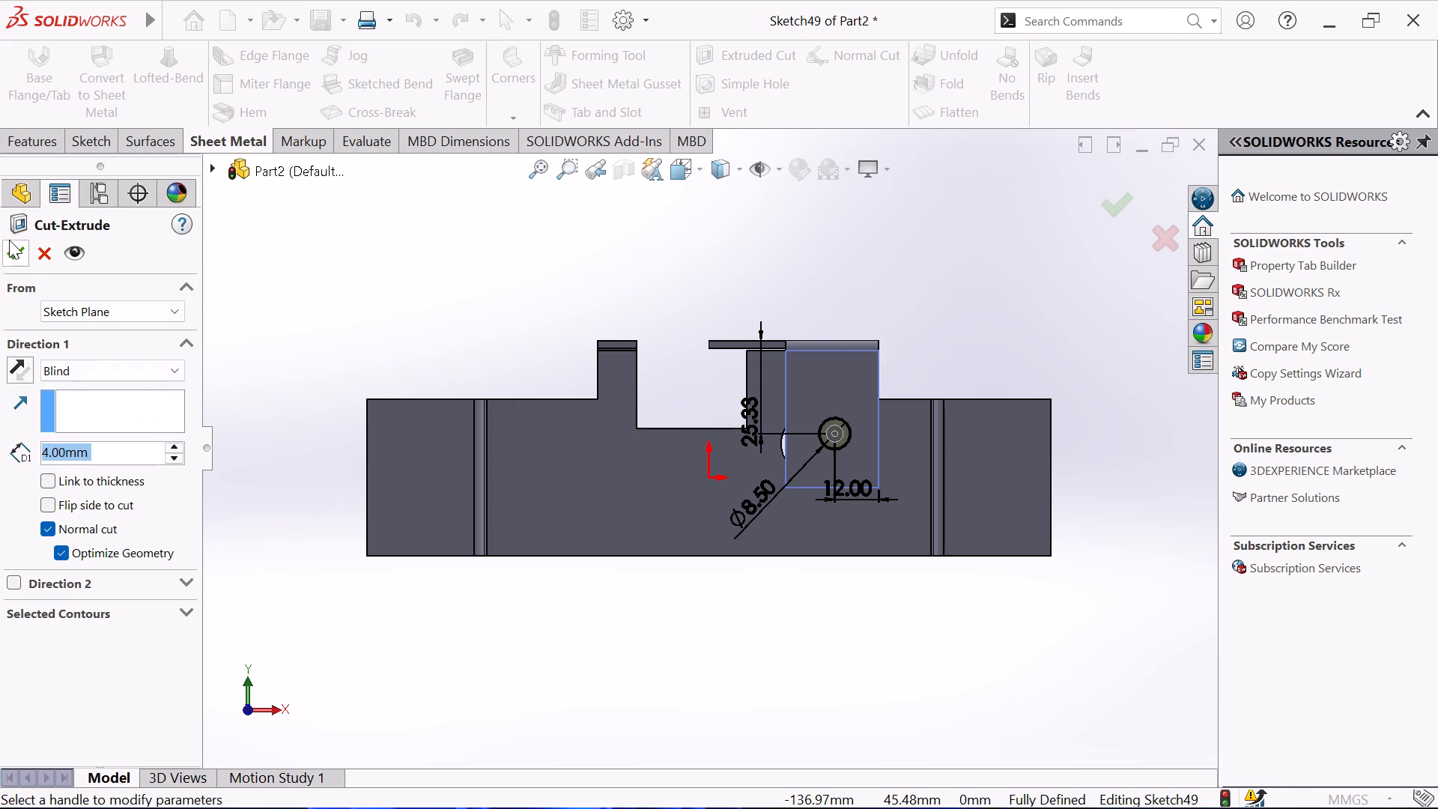
{"action": "left_click", "coordinate": [22, 256]}
{"action": "left_click", "coordinate": [452, 267]}
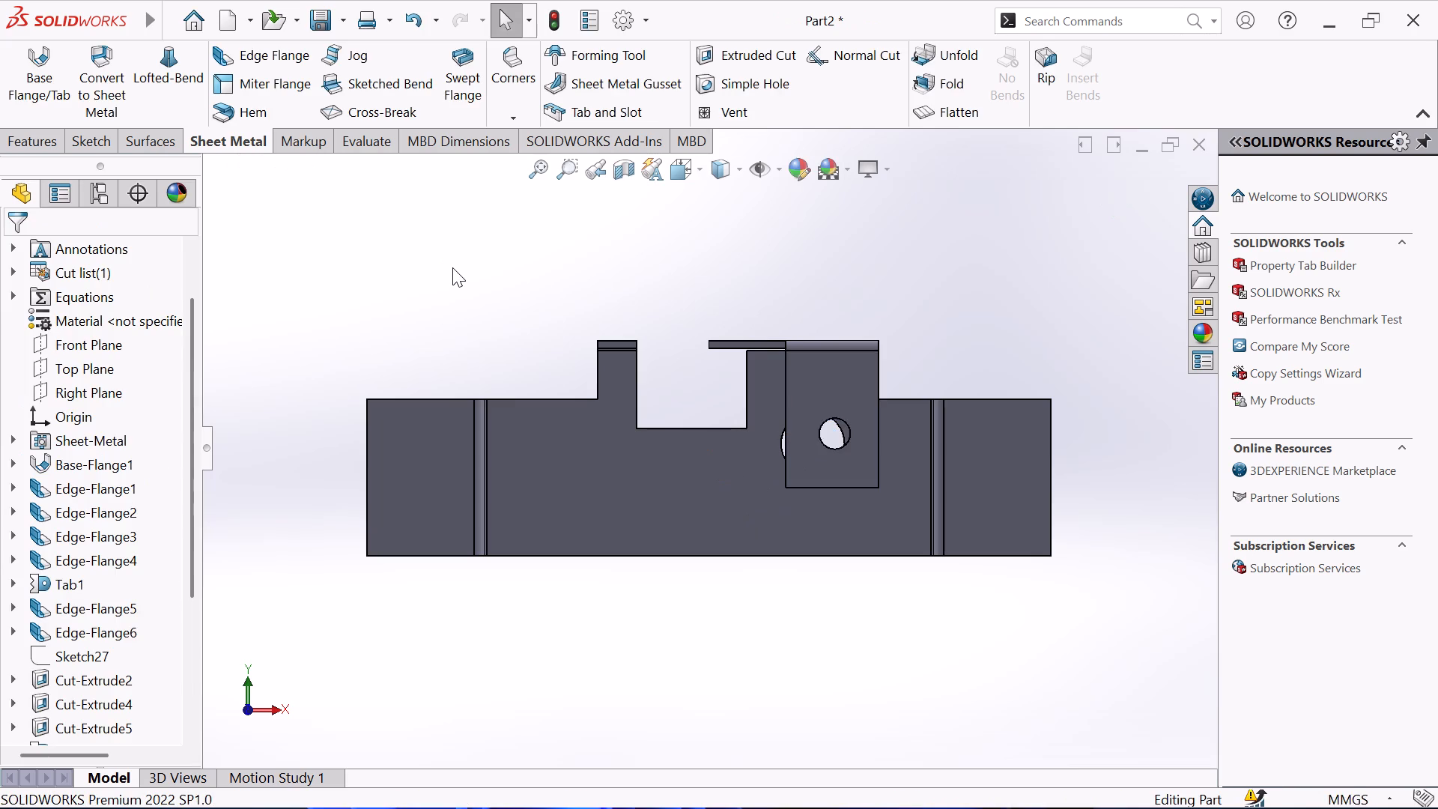
Start a fillet with a 9.33 mm radius and select both free outer corners of the end flange on the small tab's side.
{"action": "middle_click_drag", "start_coordinate": [476, 264], "coordinate": [488, 70]}
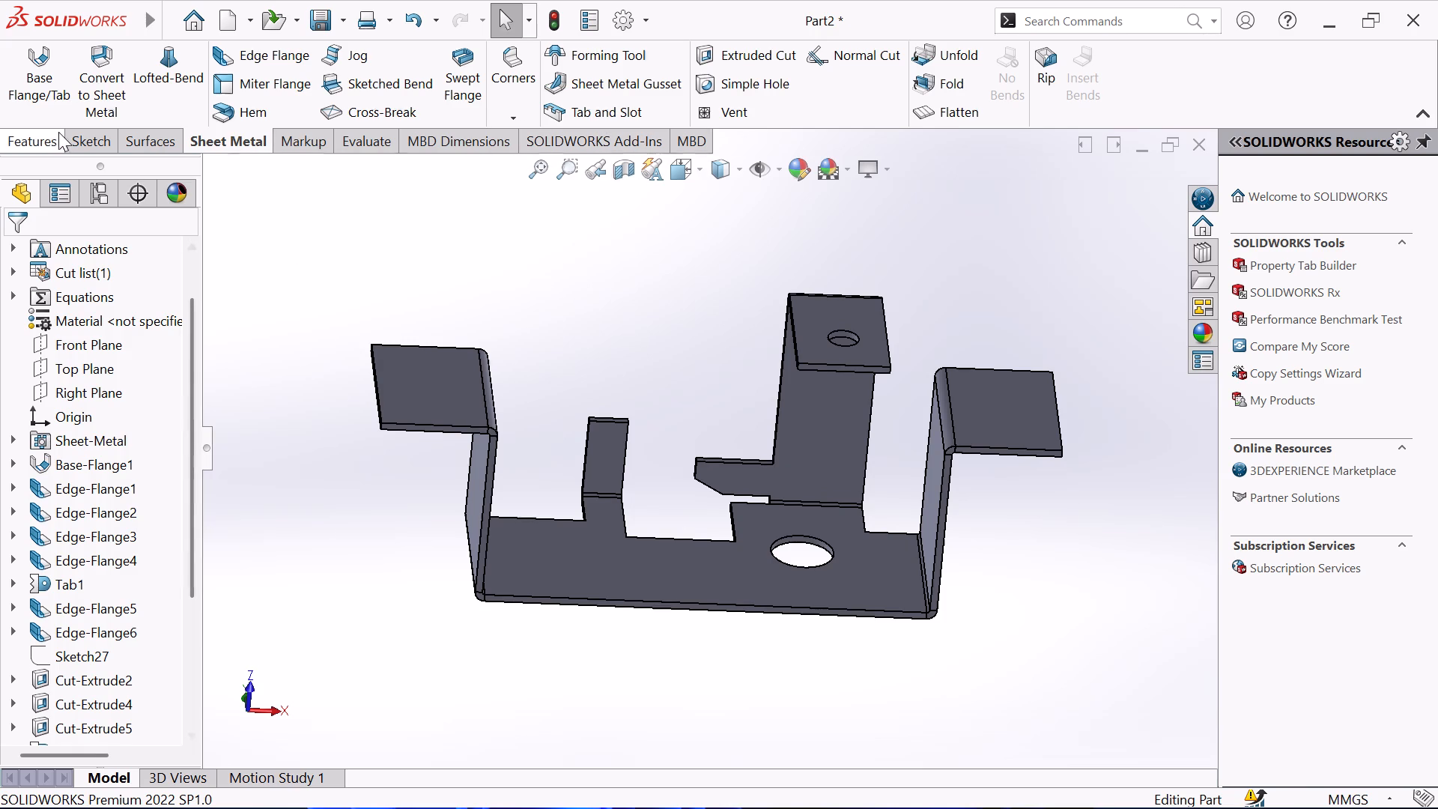
{"action": "left_click", "coordinate": [34, 141]}
{"action": "left_click", "coordinate": [590, 79]}
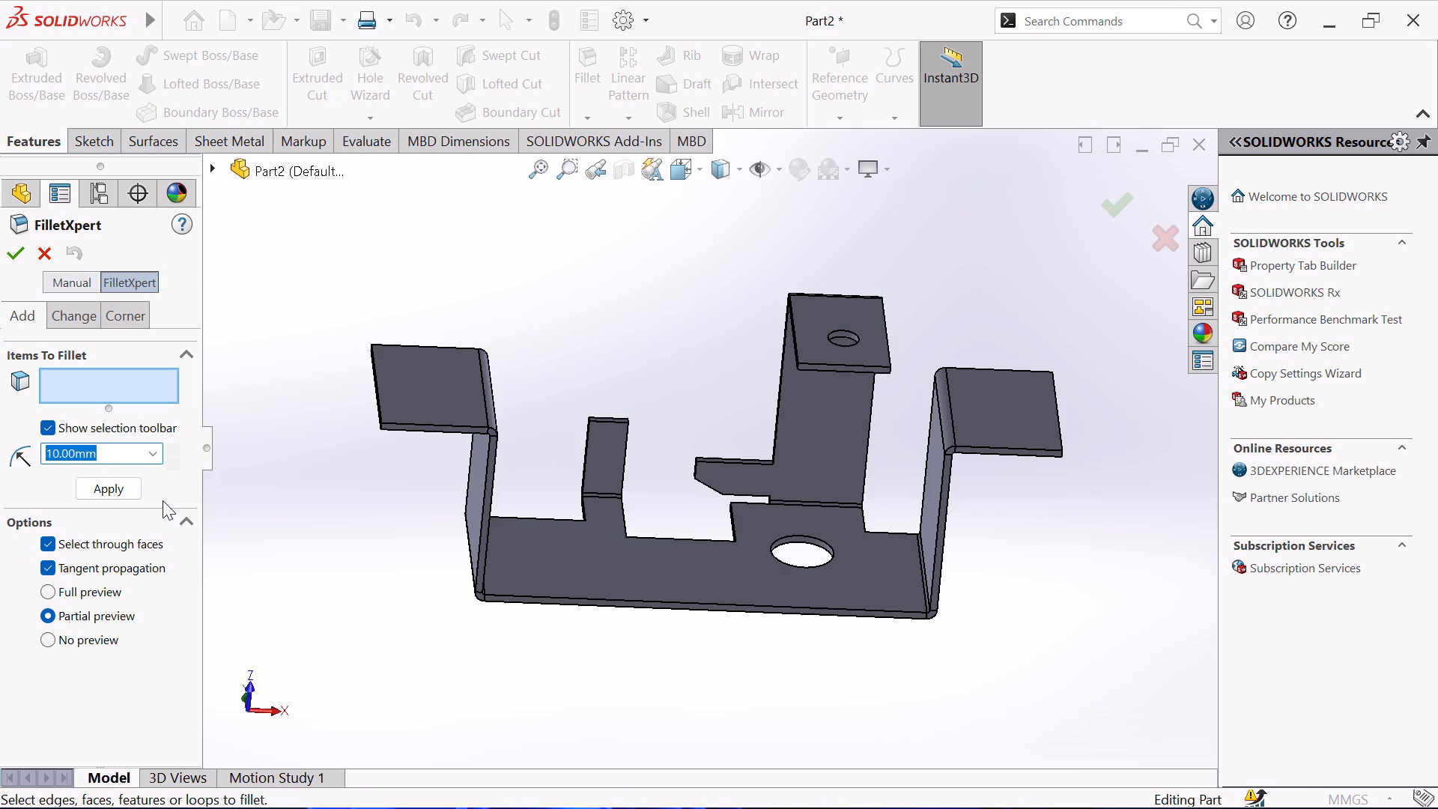
{"action": "type", "text": "9."}
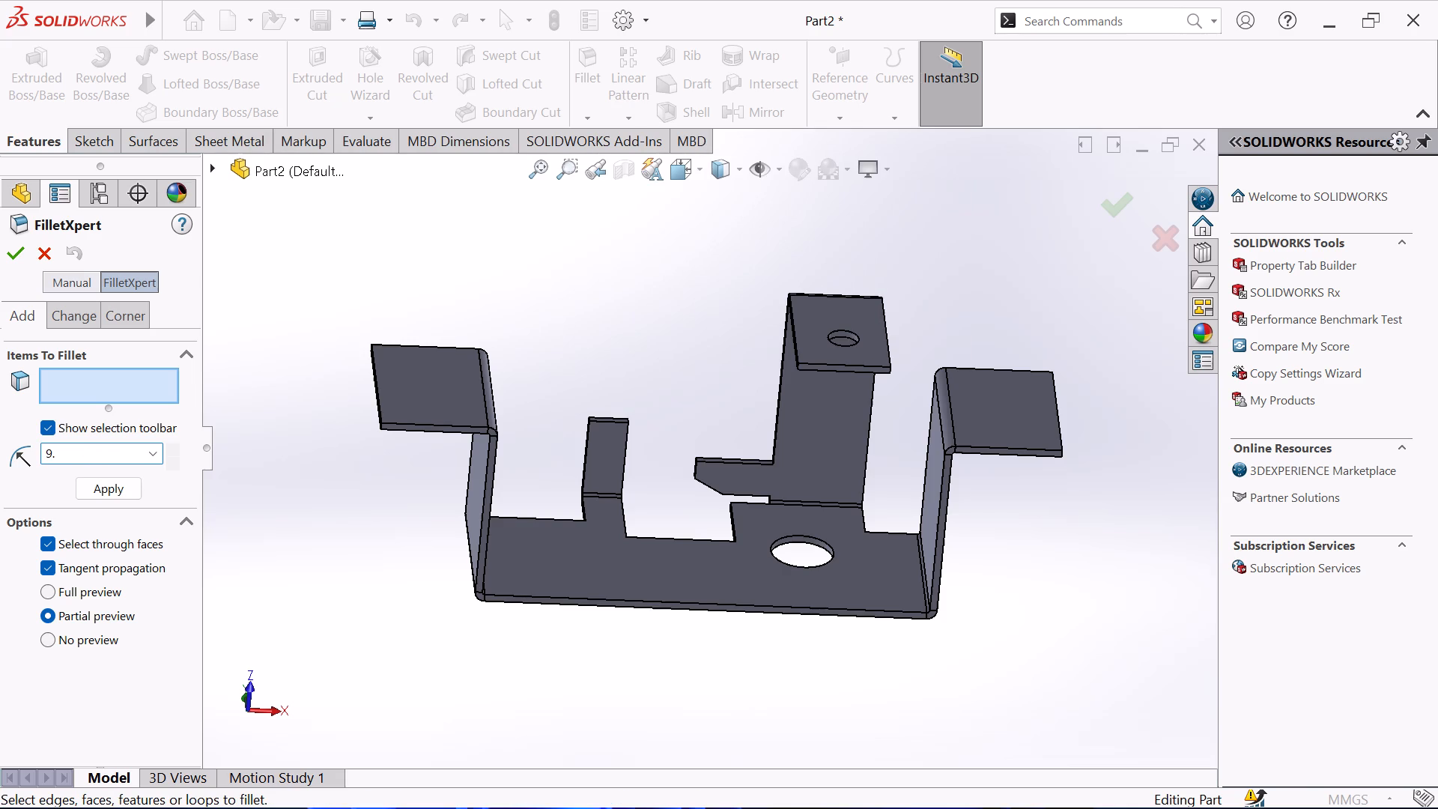
{"action": "type", "text": "33"}
{"action": "key", "text": "Return"}
{"action": "scroll", "coordinate": [465, 468], "scroll_direction": "down", "scroll_amount": 2}
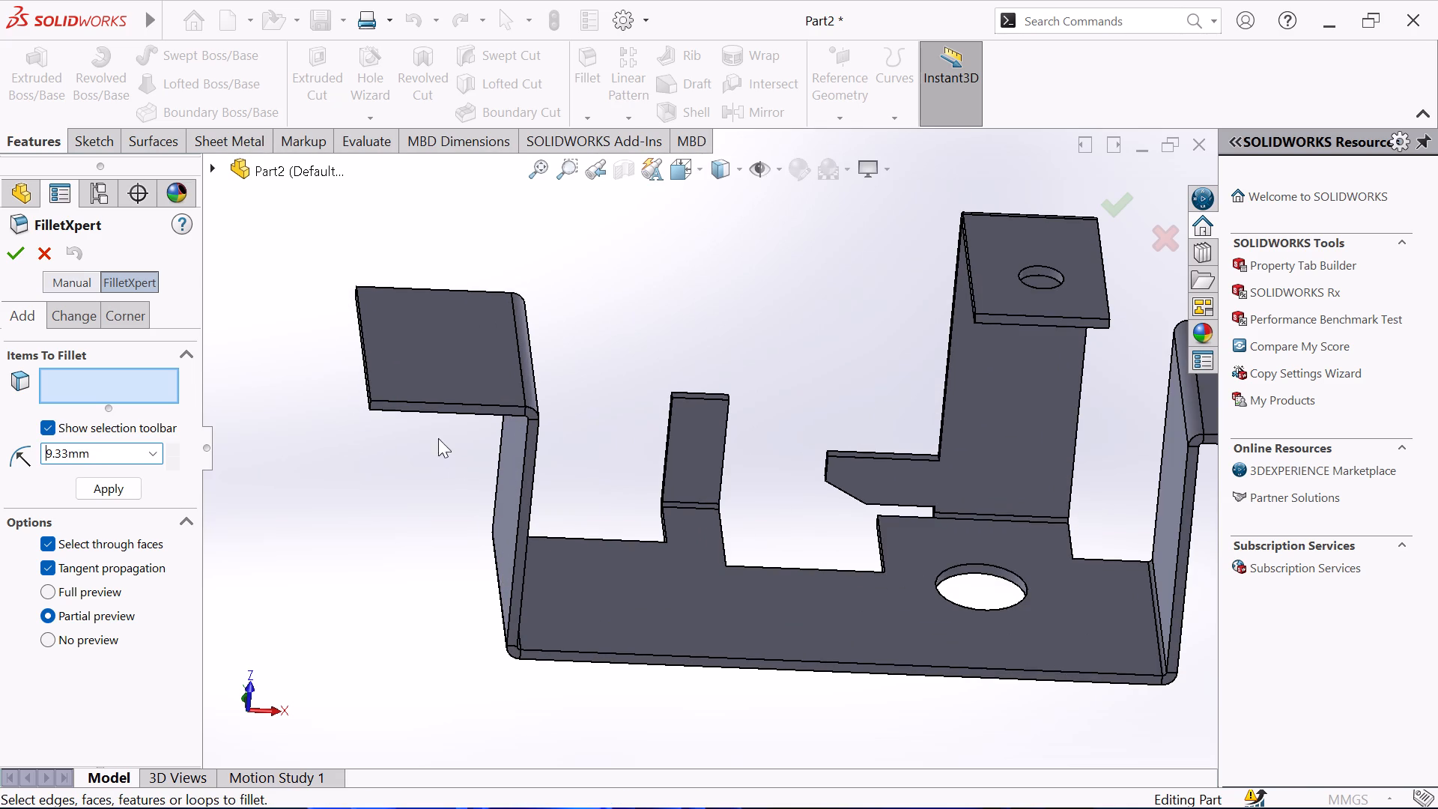
{"action": "left_click", "coordinate": [370, 404]}
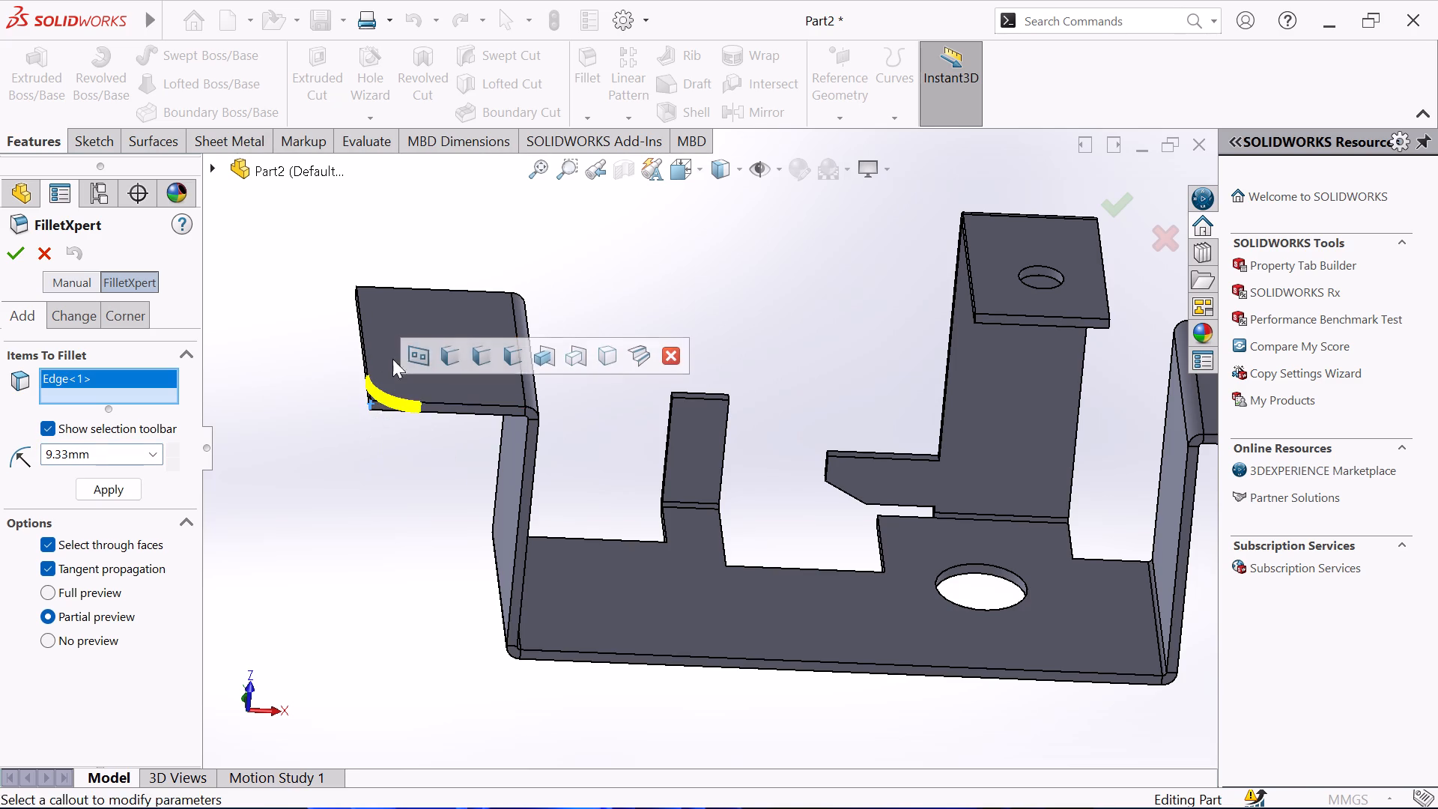
{"action": "middle_click_drag", "start_coordinate": [417, 254], "coordinate": [488, 481]}
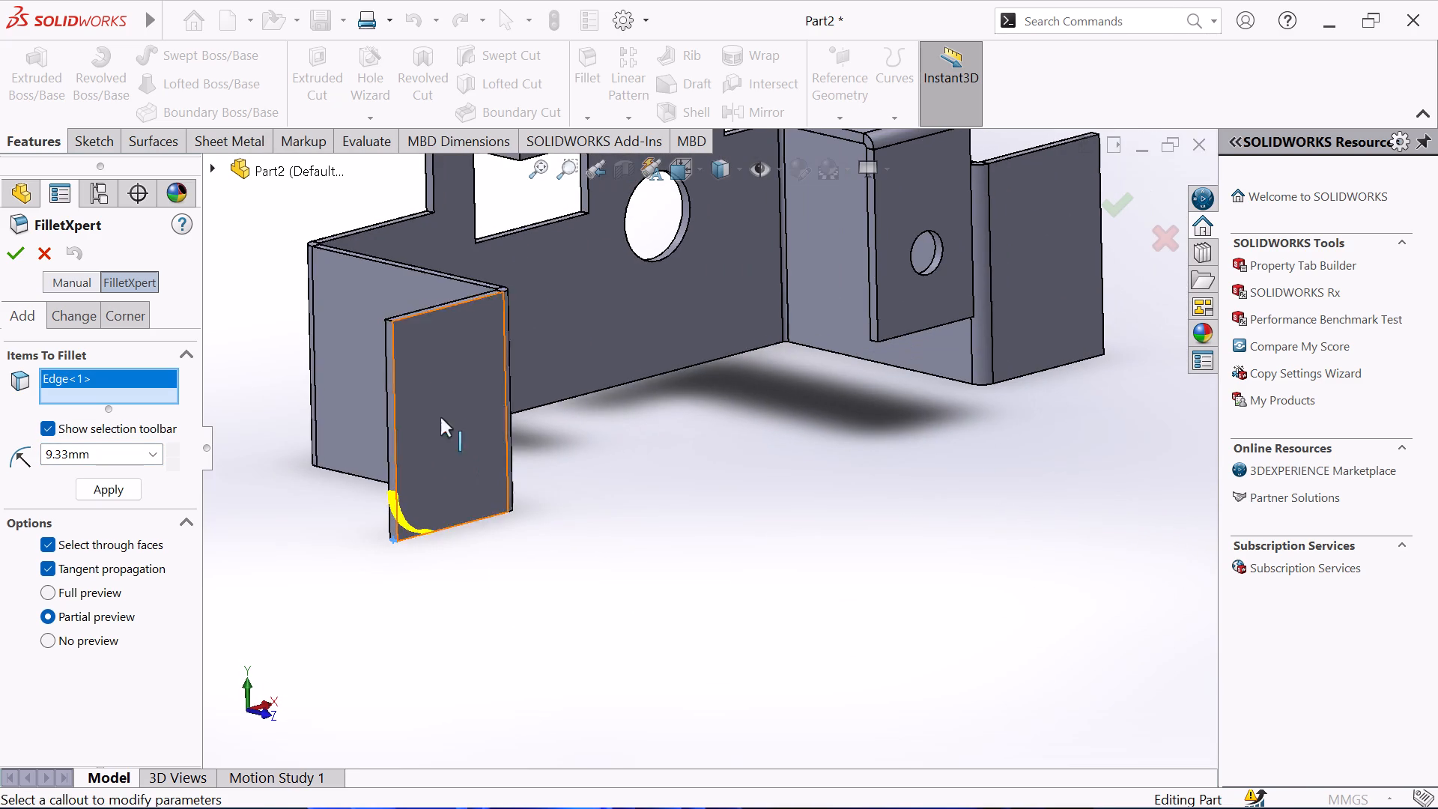
{"action": "left_click", "coordinate": [389, 321]}
Add both free outer corners of the opposite end flange to the 9.33 mm fillet and complete it.
{"action": "middle_click_drag", "start_coordinate": [738, 500], "coordinate": [665, 357]}
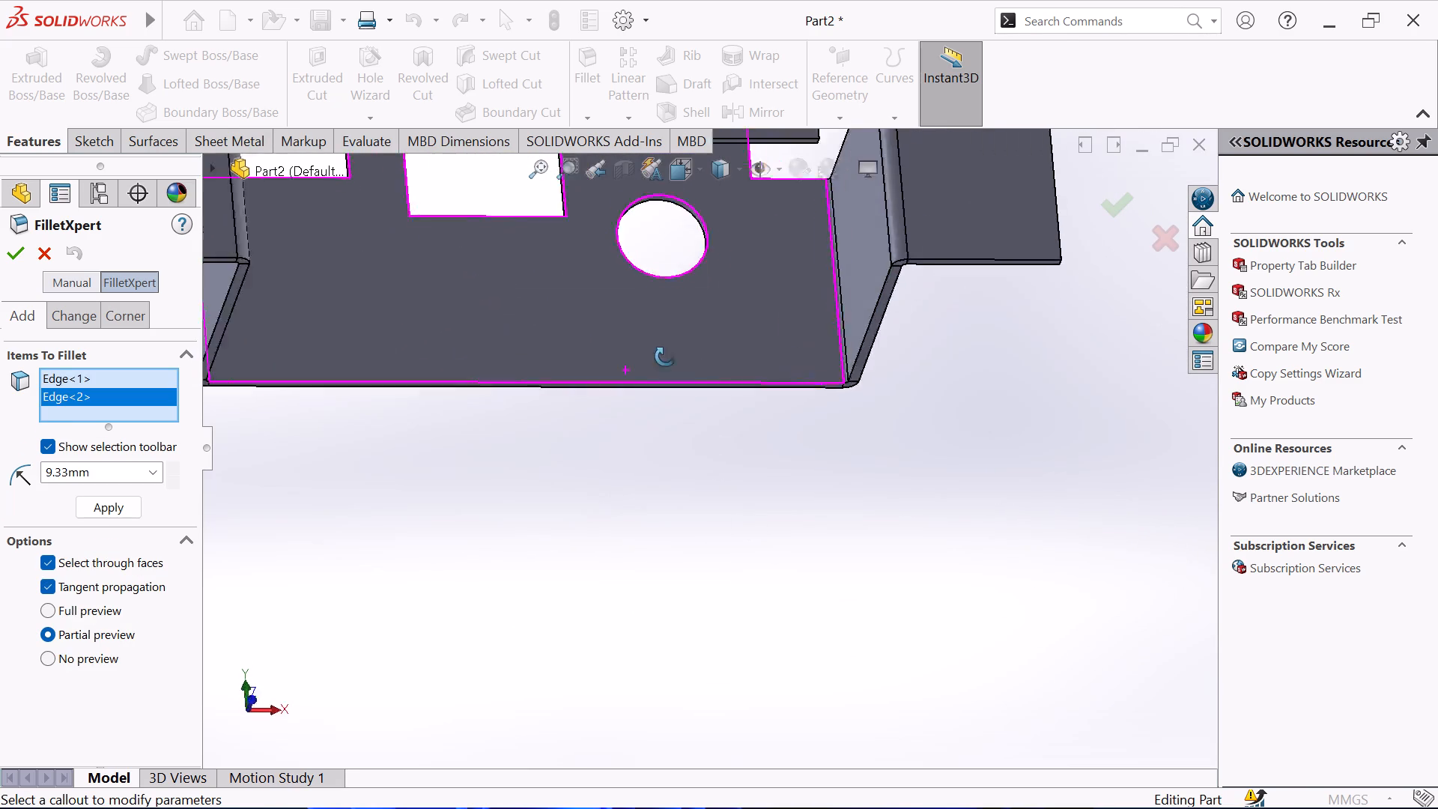
{"action": "middle_click_drag", "start_coordinate": [665, 357], "coordinate": [635, 288]}
{"action": "scroll", "coordinate": [639, 299], "scroll_direction": "up", "scroll_amount": 3}
{"action": "scroll", "coordinate": [740, 249], "scroll_direction": "down", "scroll_amount": 3}
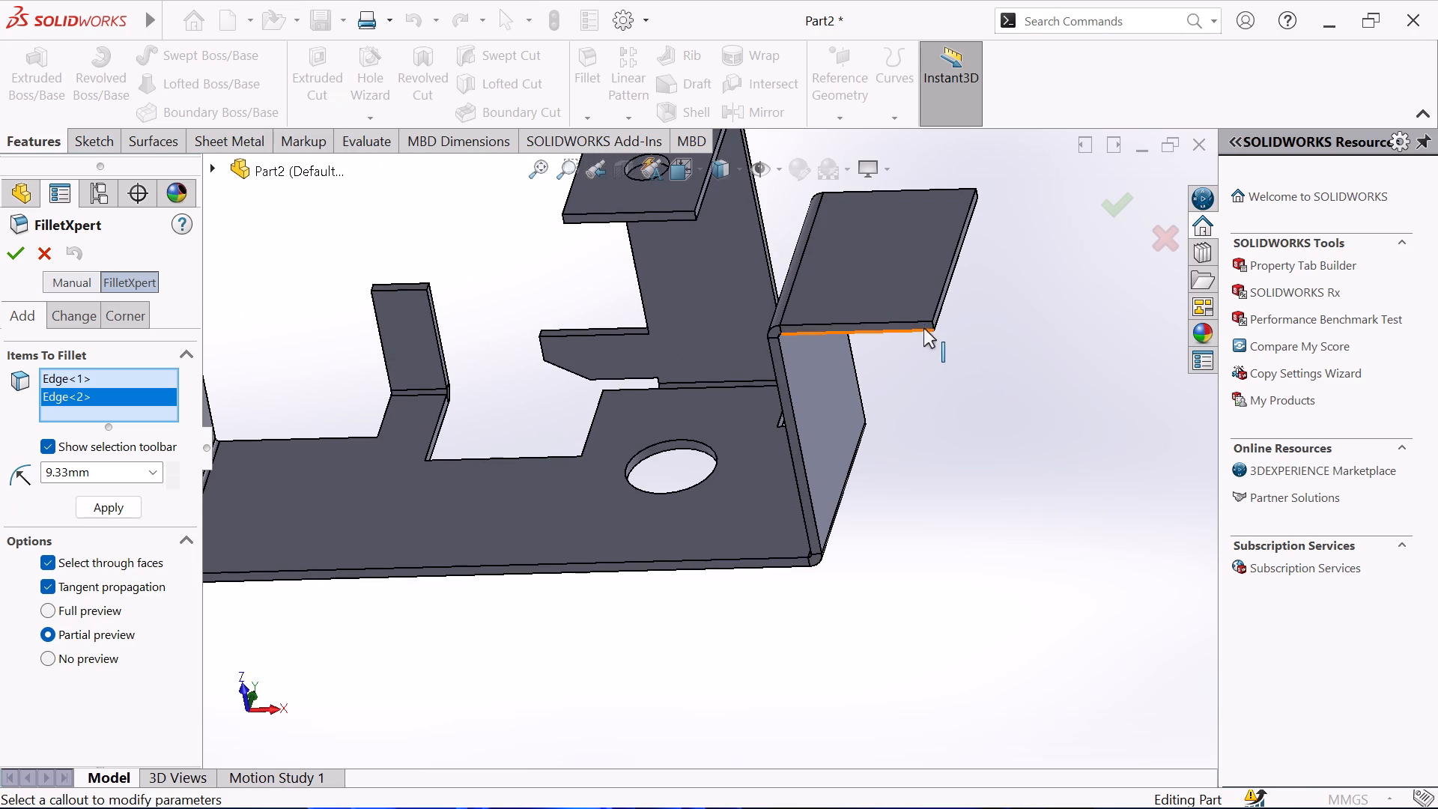
{"action": "left_click", "coordinate": [932, 324]}
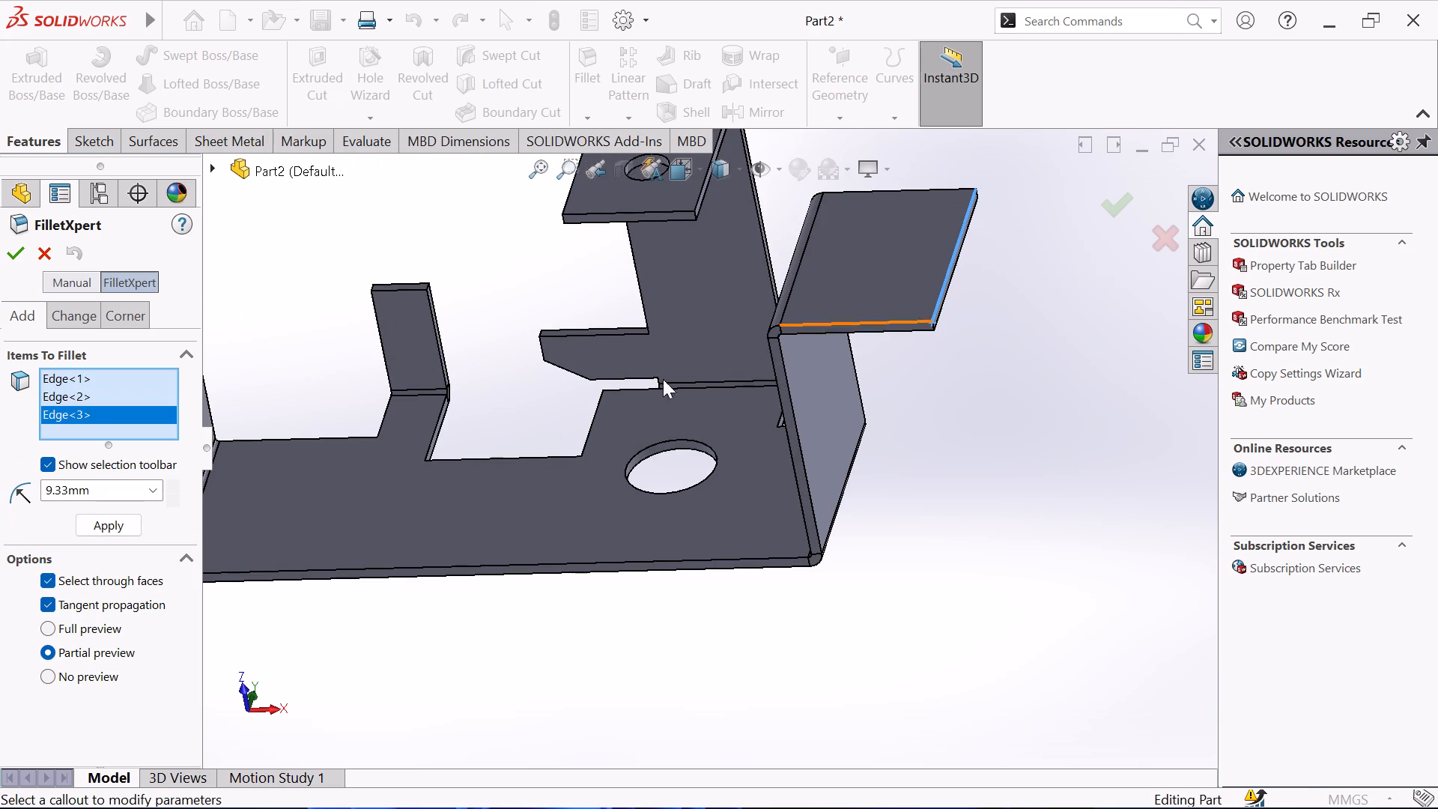
{"action": "right_click", "coordinate": [120, 410]}
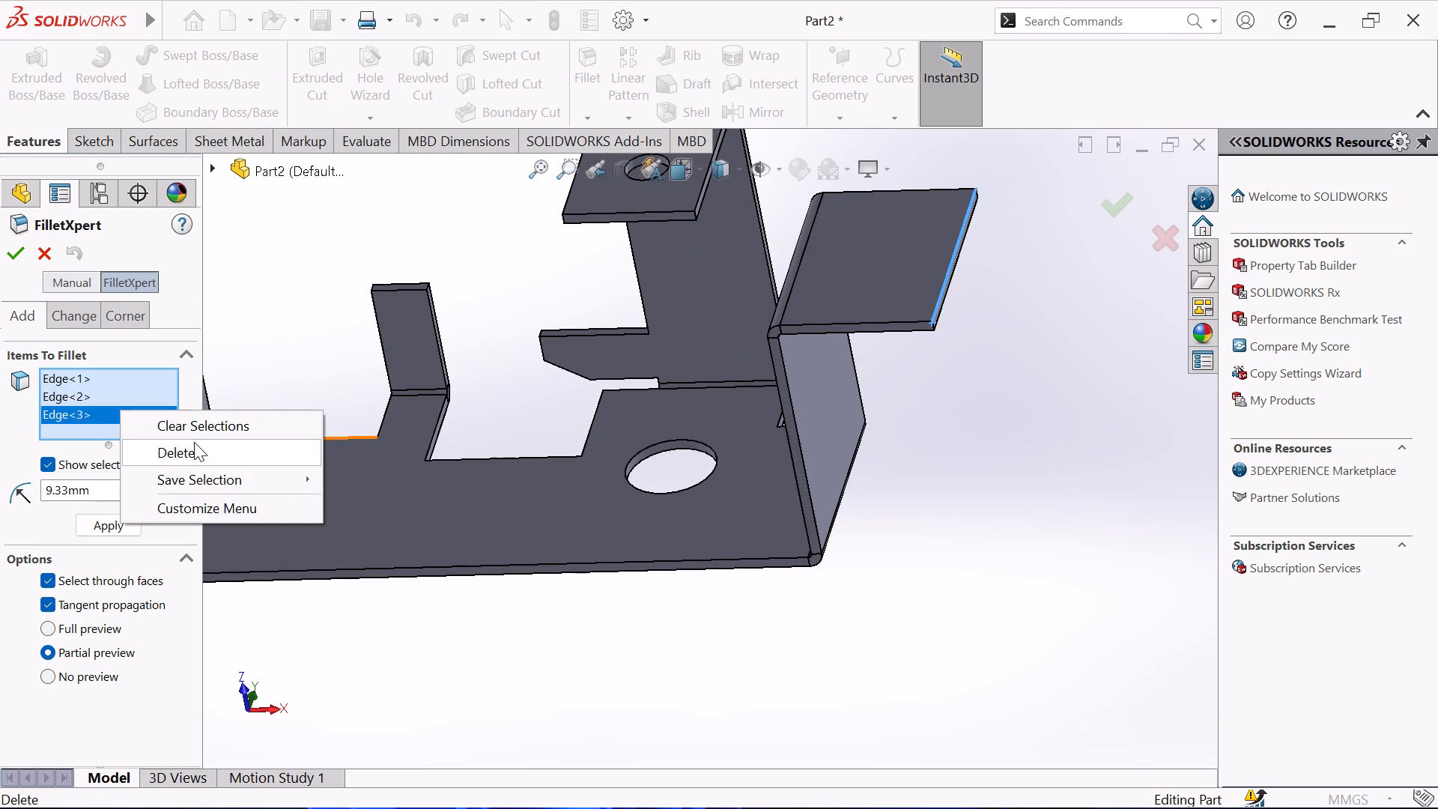
{"action": "left_click", "coordinate": [194, 442]}
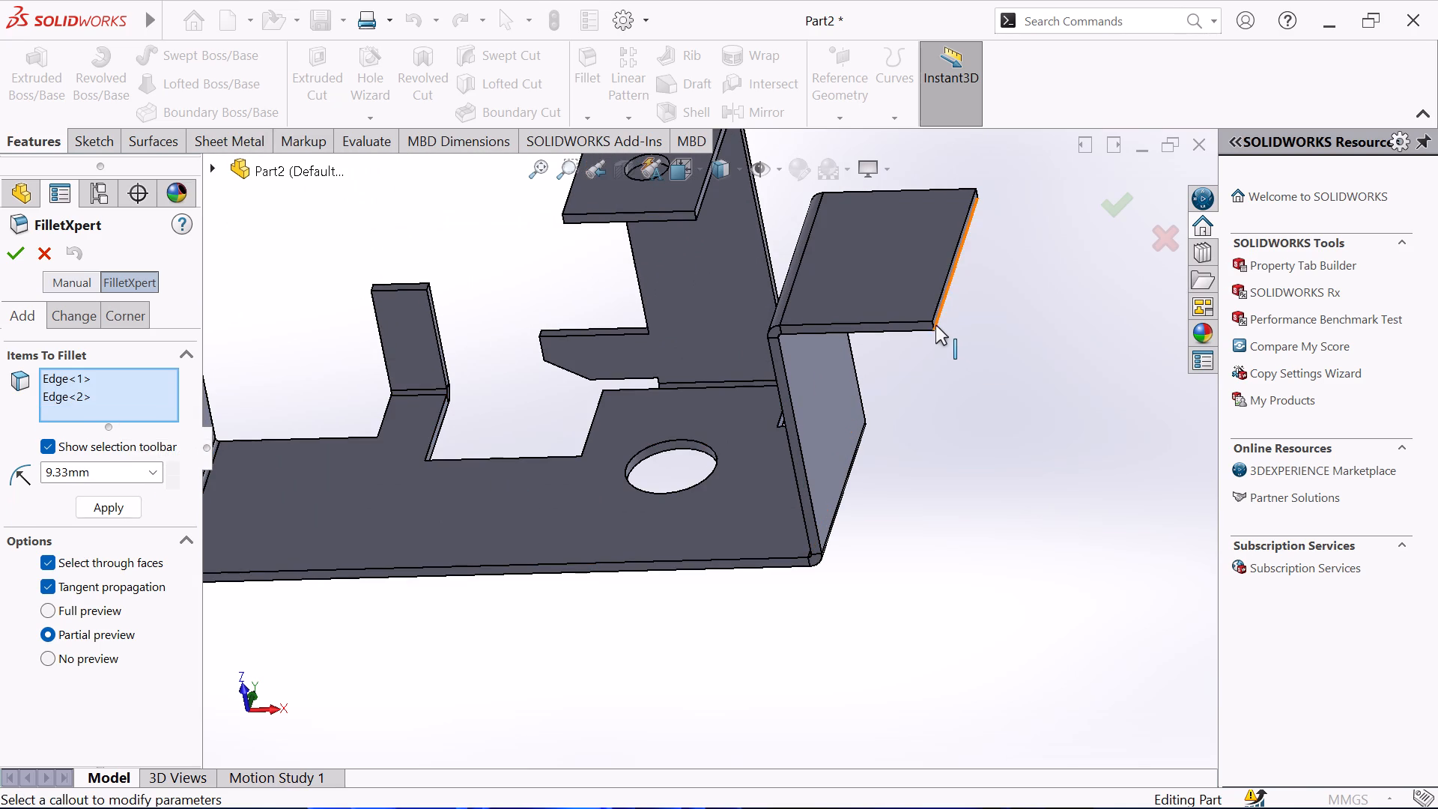
{"action": "left_click", "coordinate": [935, 325]}
{"action": "scroll", "coordinate": [941, 322], "scroll_direction": "up", "scroll_amount": 2}
{"action": "middle_click_drag", "start_coordinate": [959, 300], "coordinate": [954, 305]}
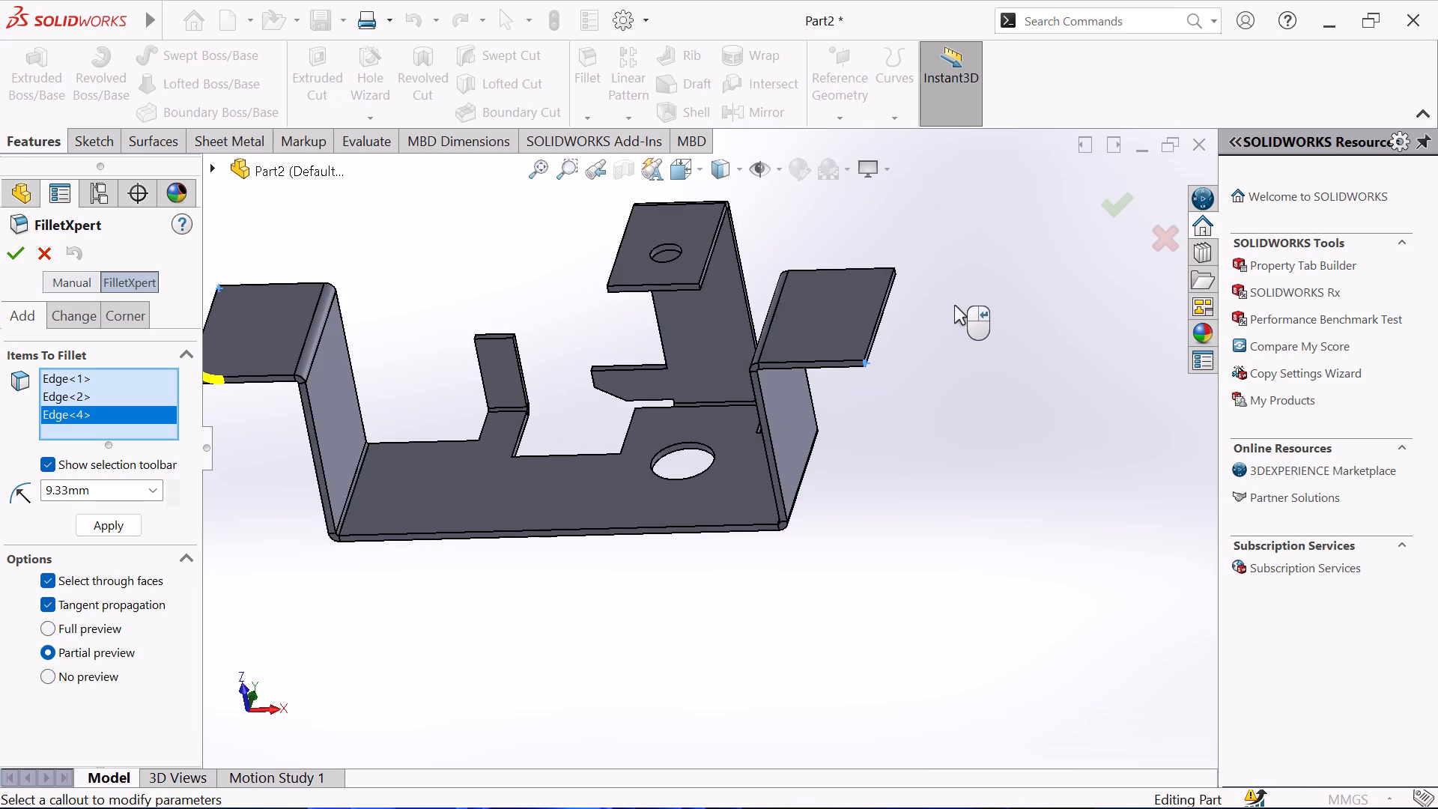
{"action": "middle_click_drag", "start_coordinate": [954, 305], "coordinate": [855, 367]}
{"action": "scroll", "coordinate": [540, 367], "scroll_direction": "down", "scroll_amount": 4}
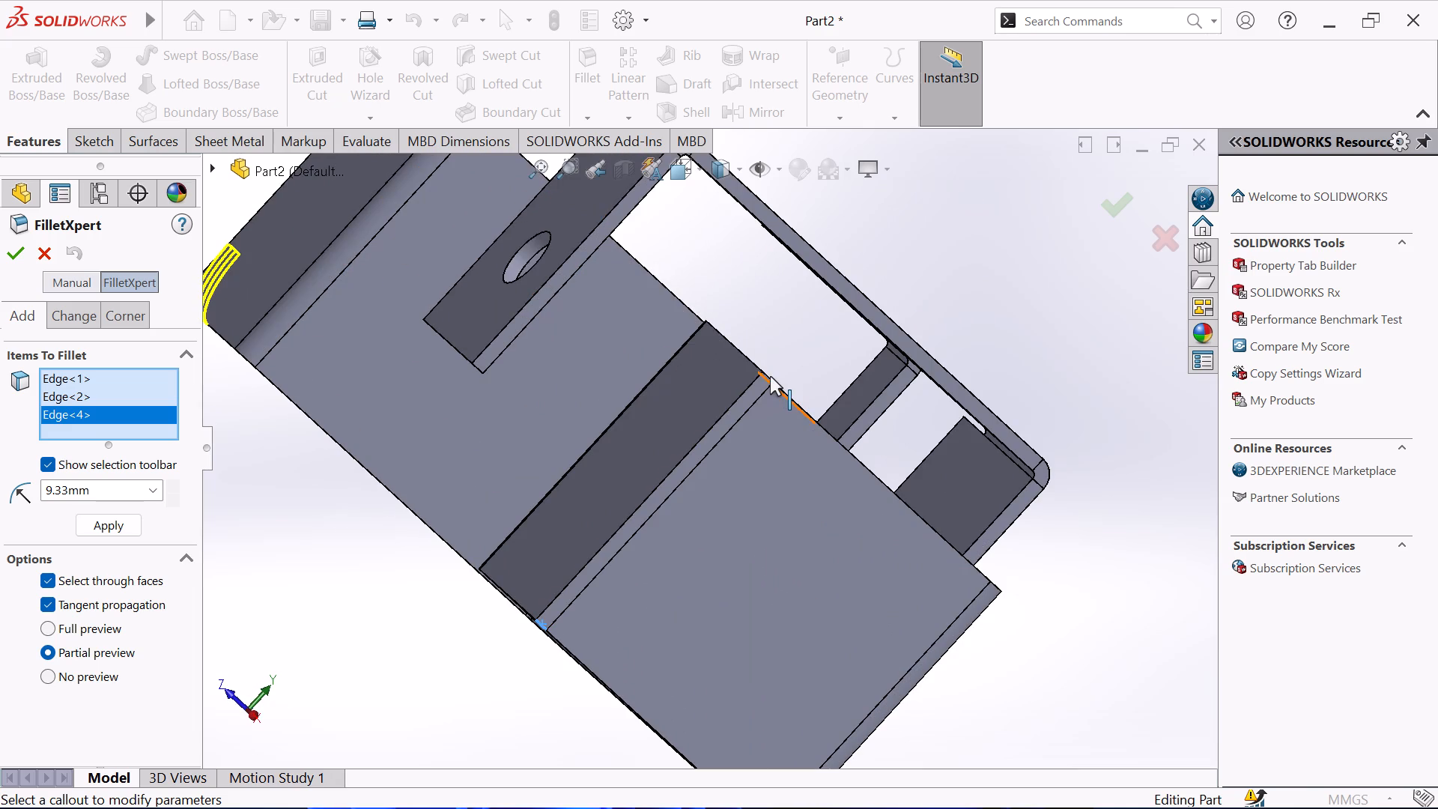
{"action": "left_click", "coordinate": [771, 376]}
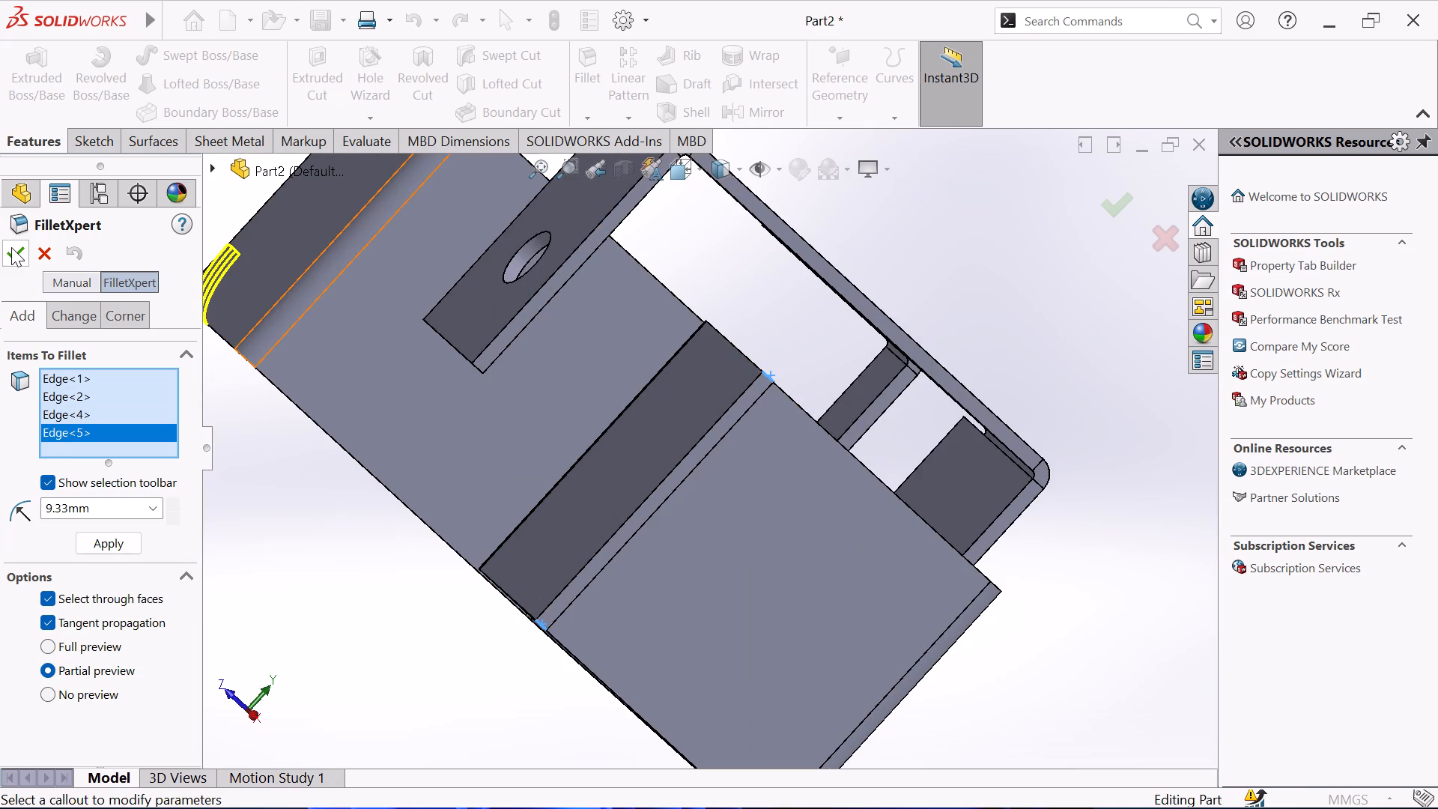
{"action": "left_click", "coordinate": [11, 247]}
Examine the bracket's rounded end flanges, tabs and side step from several angles.
{"action": "scroll", "coordinate": [234, 479], "scroll_direction": "up", "scroll_amount": 4}
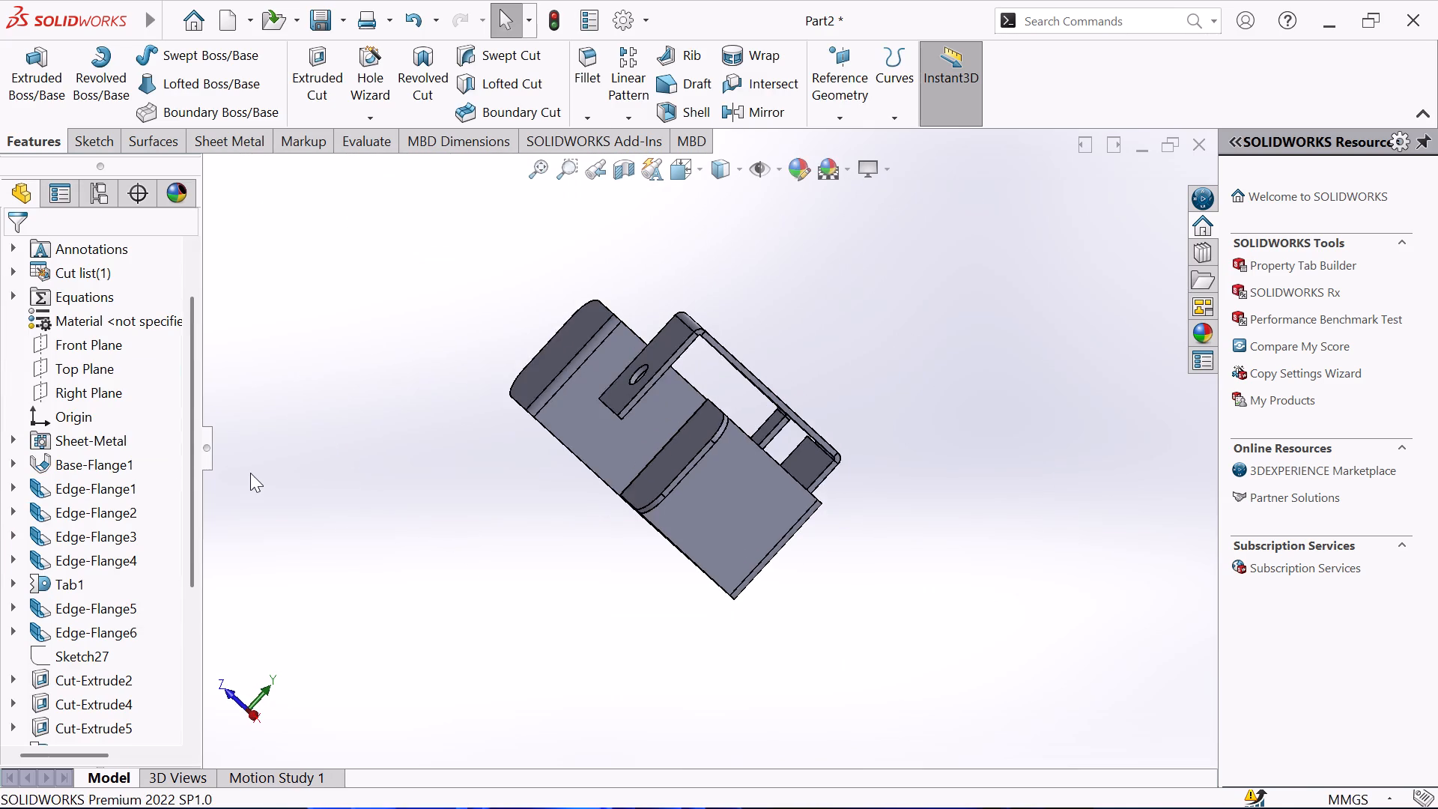
{"action": "middle_click_drag", "start_coordinate": [254, 473], "coordinate": [371, 507]}
{"action": "middle_click", "coordinate": [371, 507]}
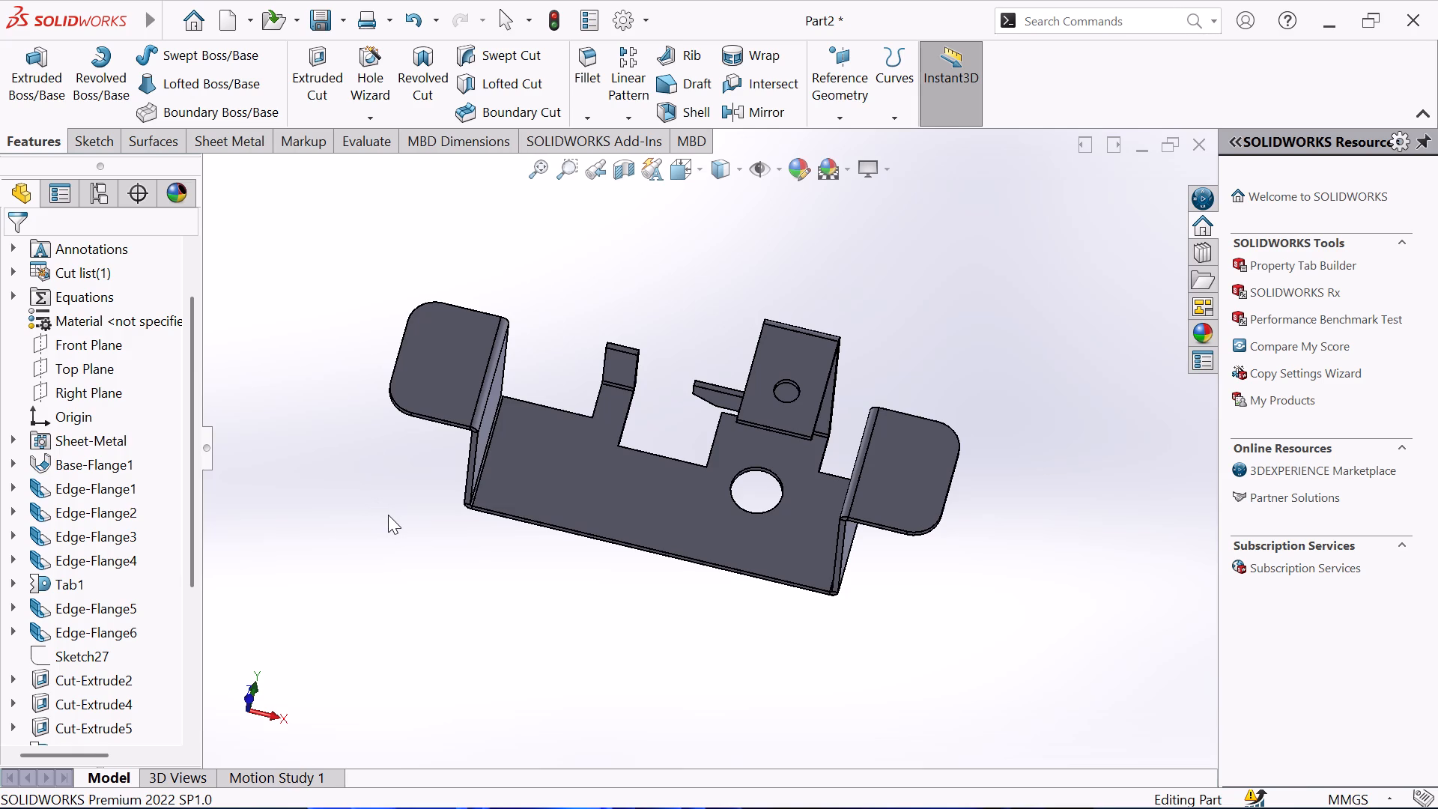
{"action": "middle_click_drag", "start_coordinate": [631, 290], "coordinate": [601, 365]}
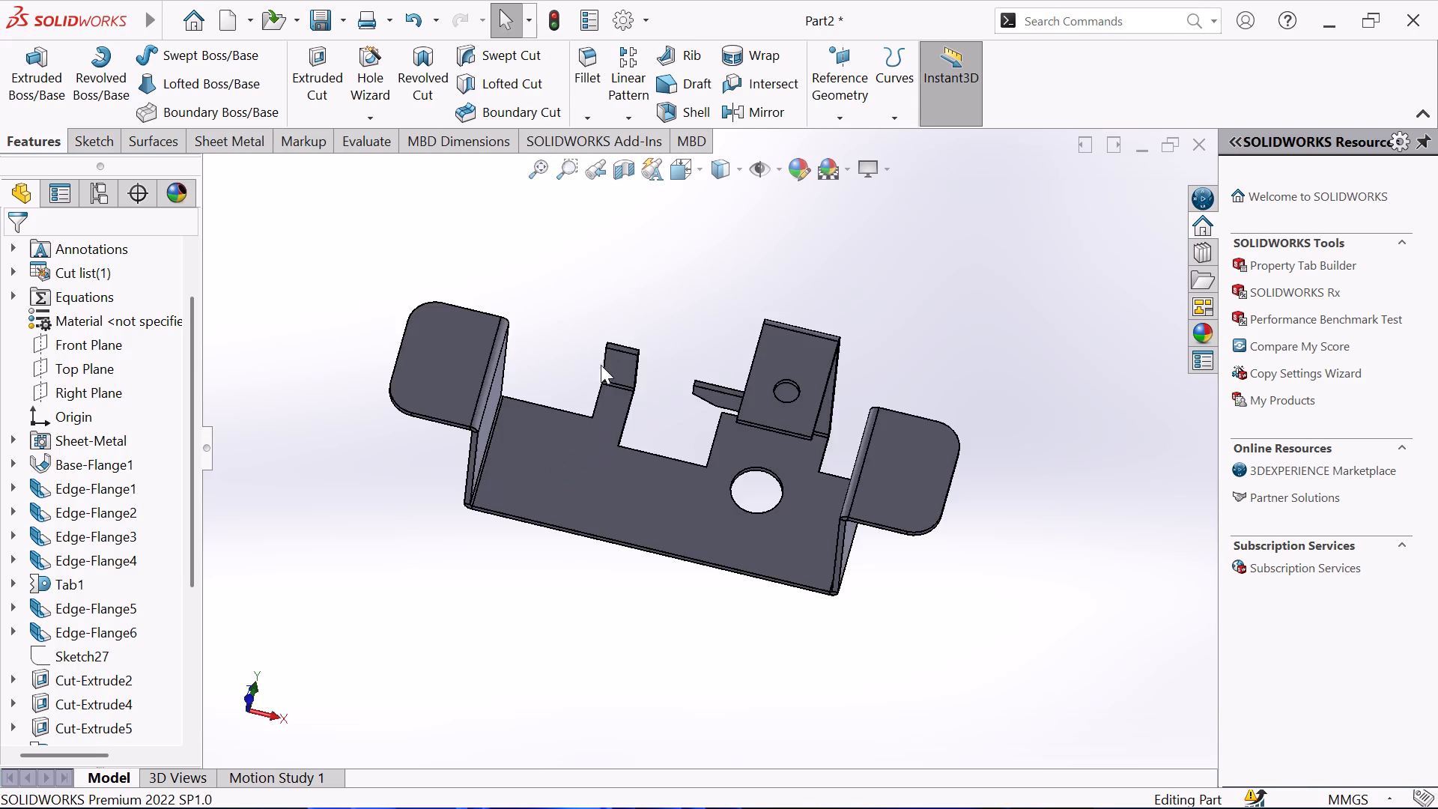
{"action": "middle_click_drag", "start_coordinate": [601, 365], "coordinate": [512, 599]}
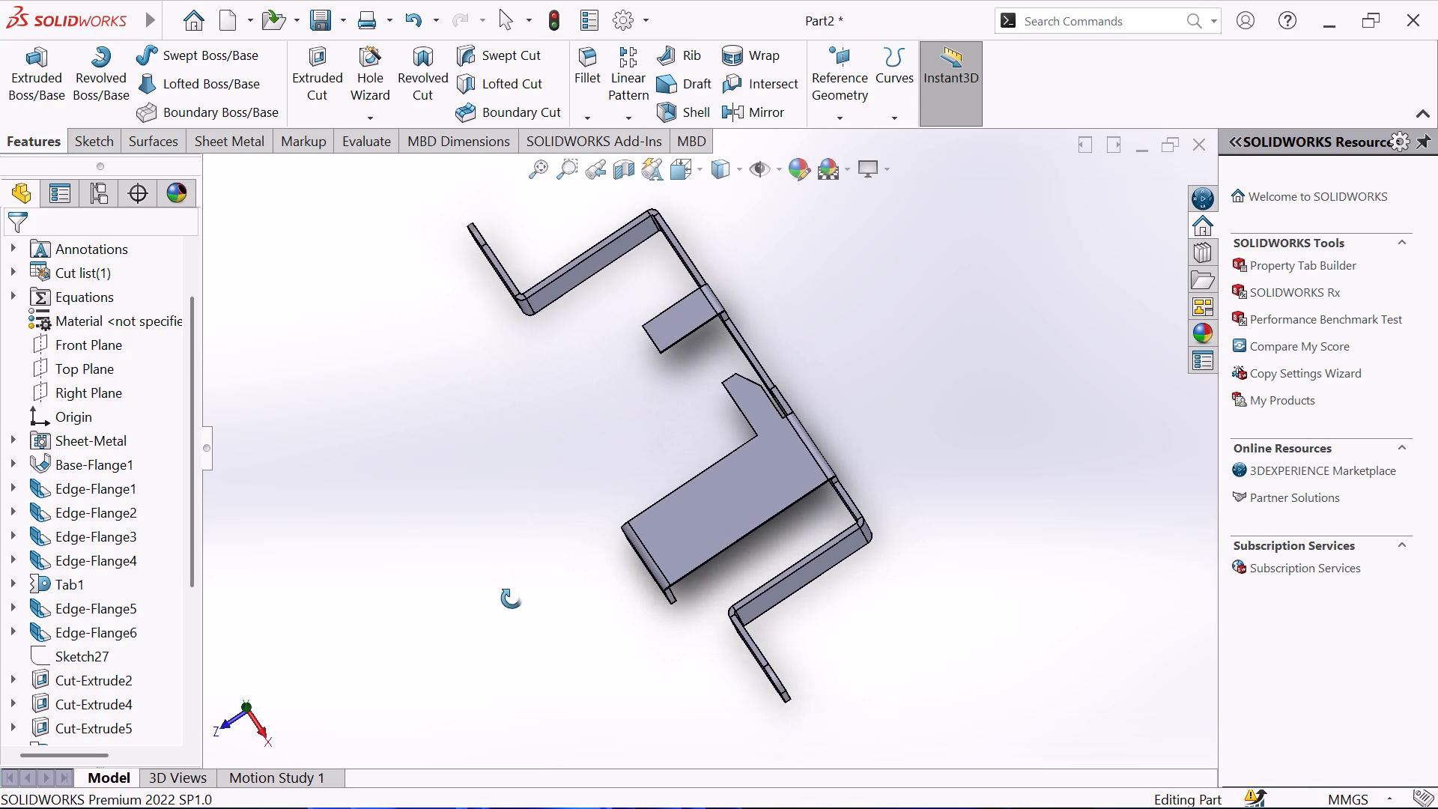
{"action": "middle_click_drag", "start_coordinate": [512, 599], "coordinate": [518, 599]}
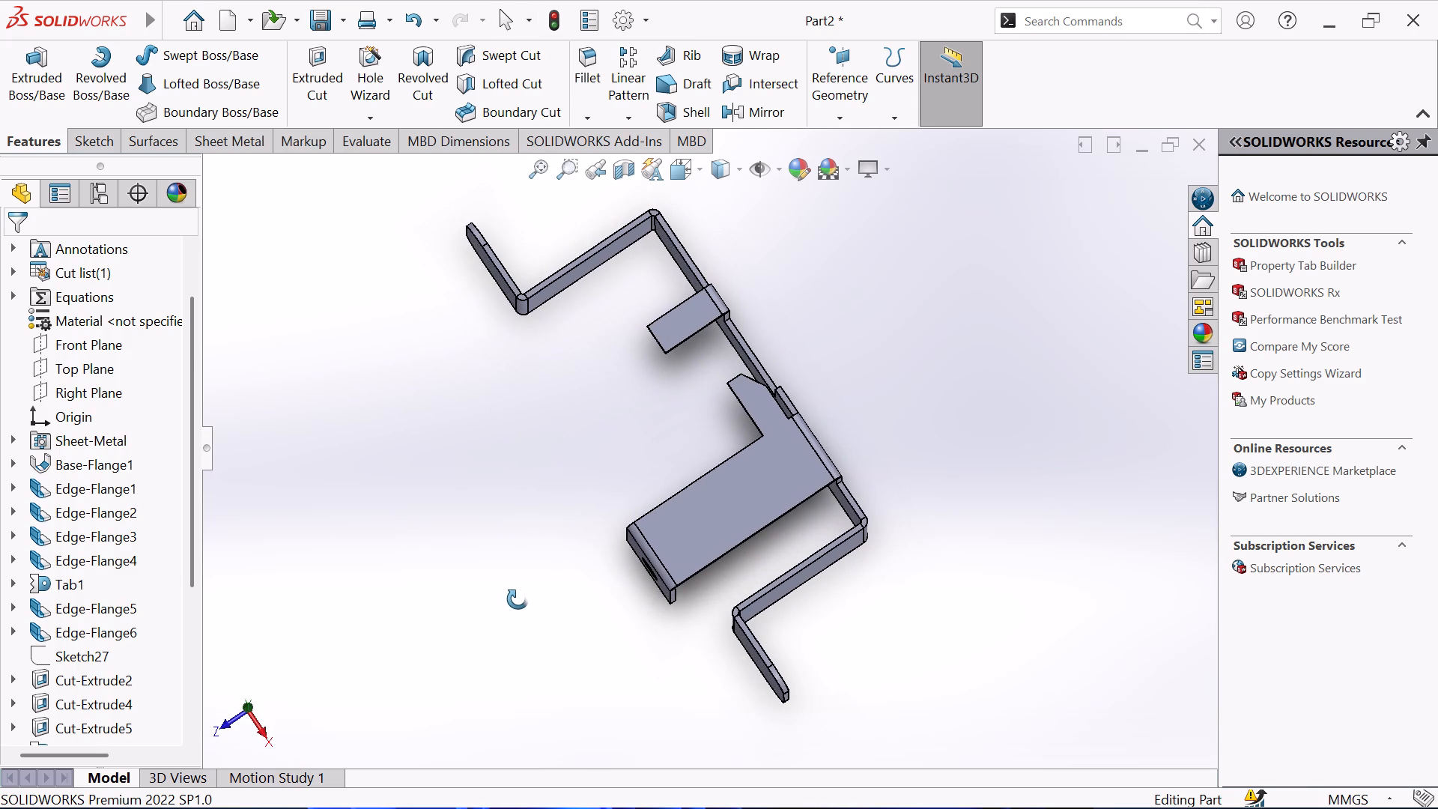
{"action": "middle_click_drag", "start_coordinate": [518, 599], "coordinate": [520, 599]}
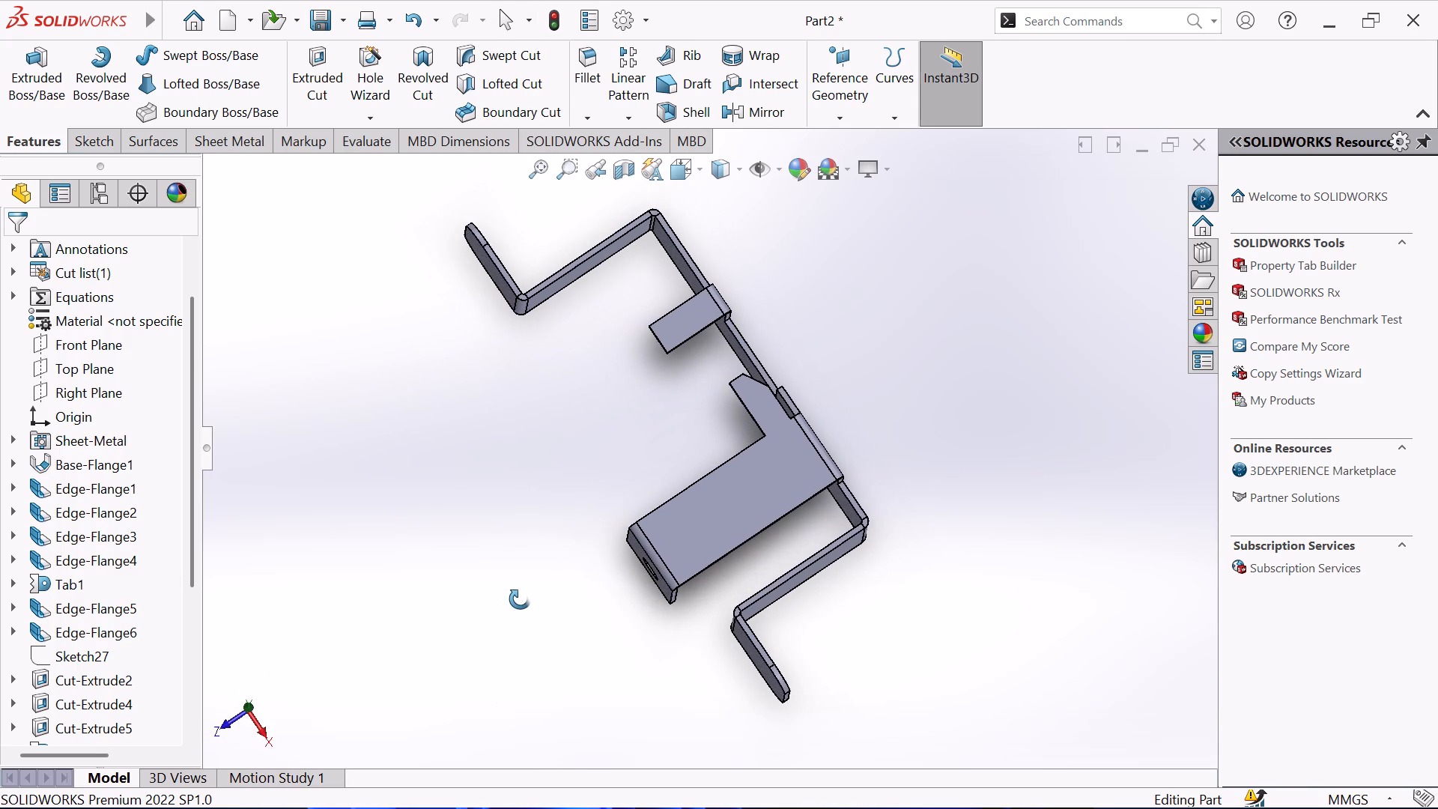
{"action": "middle_click_drag", "start_coordinate": [520, 599], "coordinate": [521, 602]}
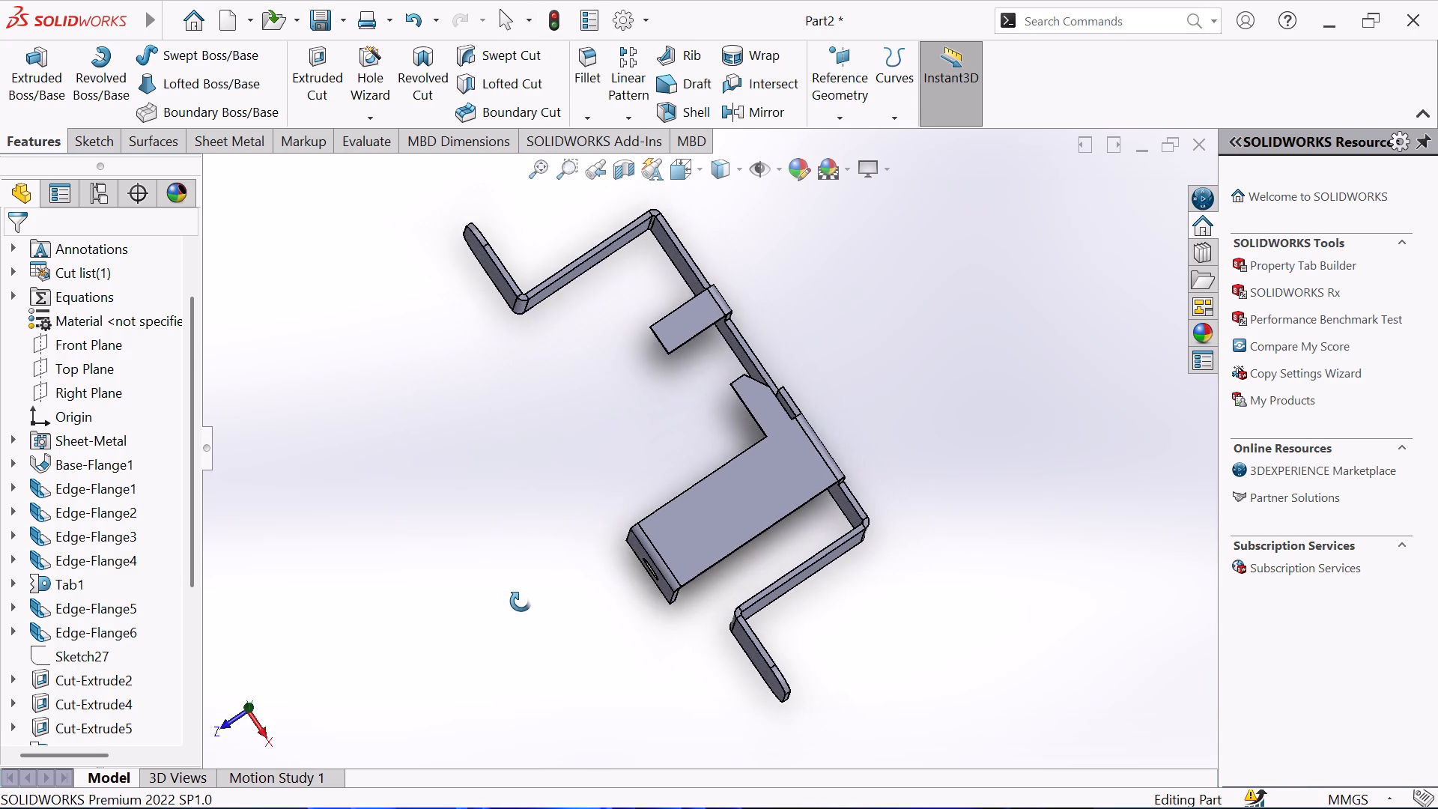
{"action": "middle_click_drag", "start_coordinate": [521, 602], "coordinate": [505, 676]}
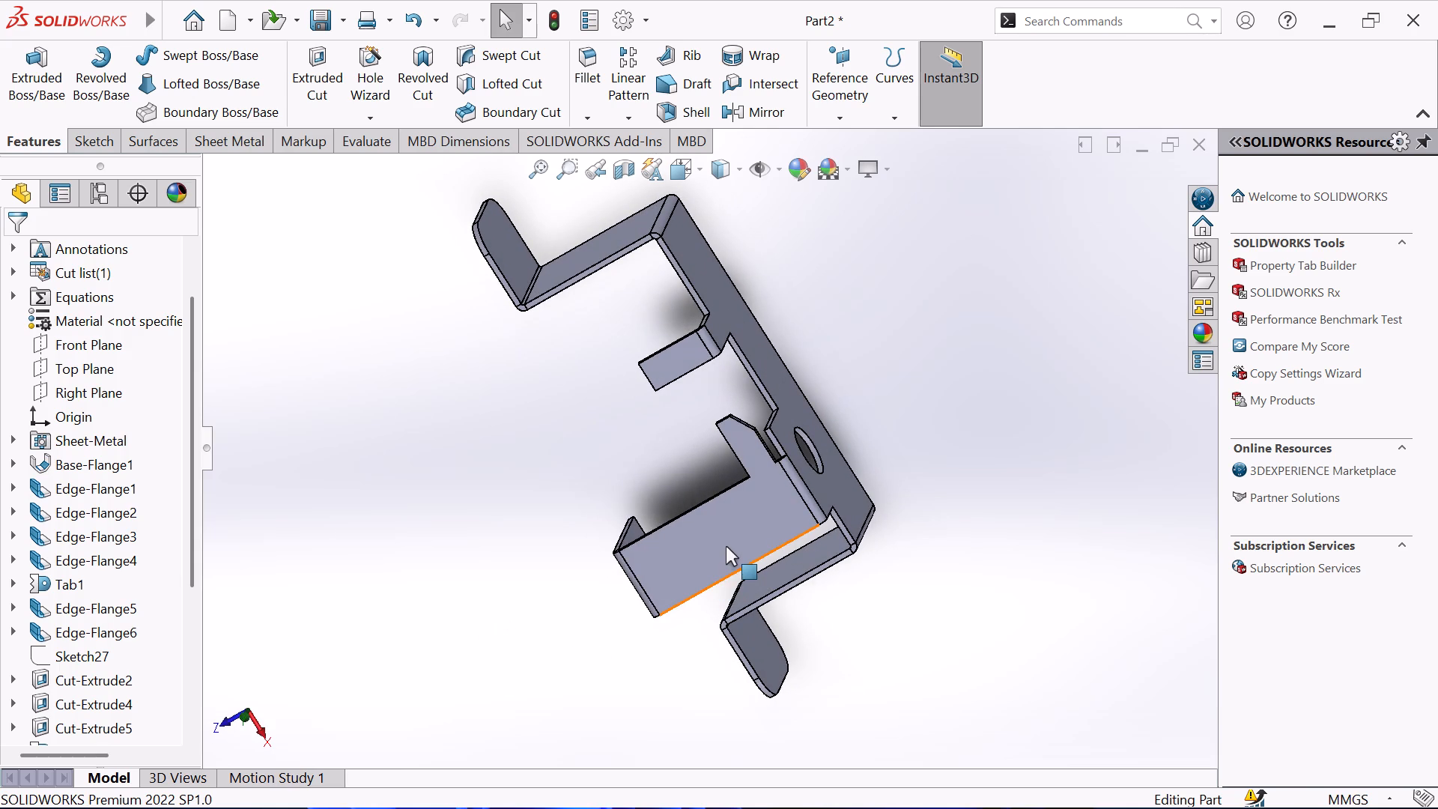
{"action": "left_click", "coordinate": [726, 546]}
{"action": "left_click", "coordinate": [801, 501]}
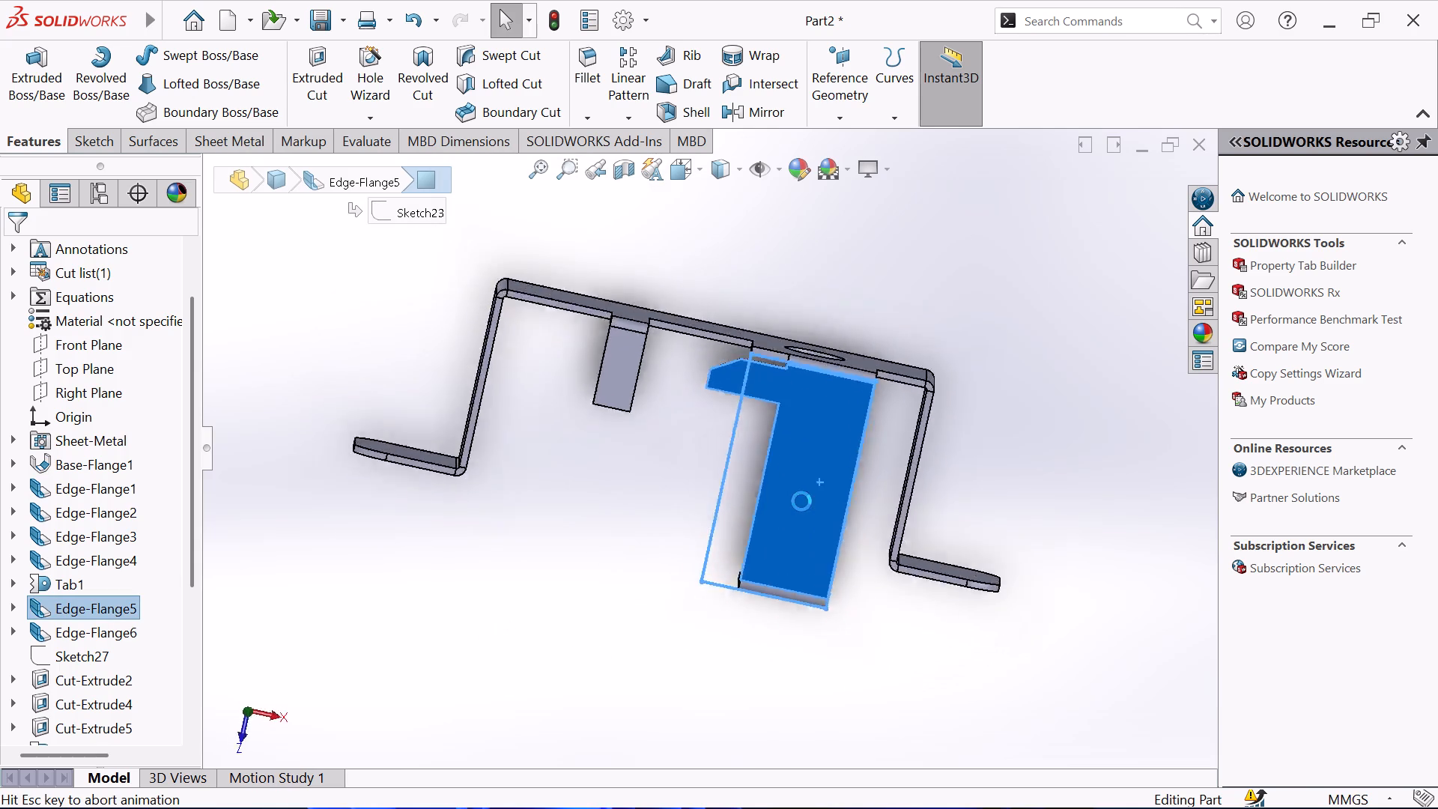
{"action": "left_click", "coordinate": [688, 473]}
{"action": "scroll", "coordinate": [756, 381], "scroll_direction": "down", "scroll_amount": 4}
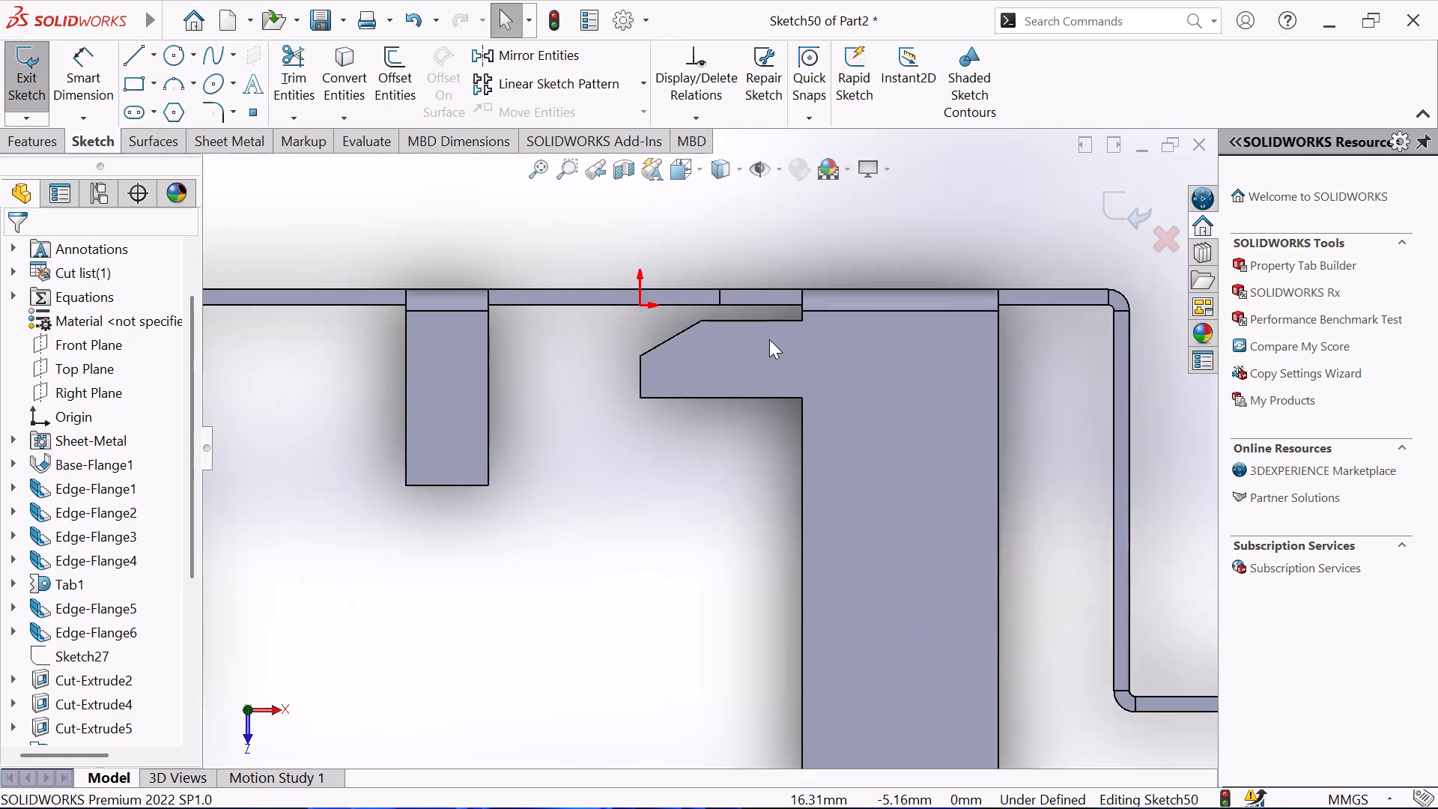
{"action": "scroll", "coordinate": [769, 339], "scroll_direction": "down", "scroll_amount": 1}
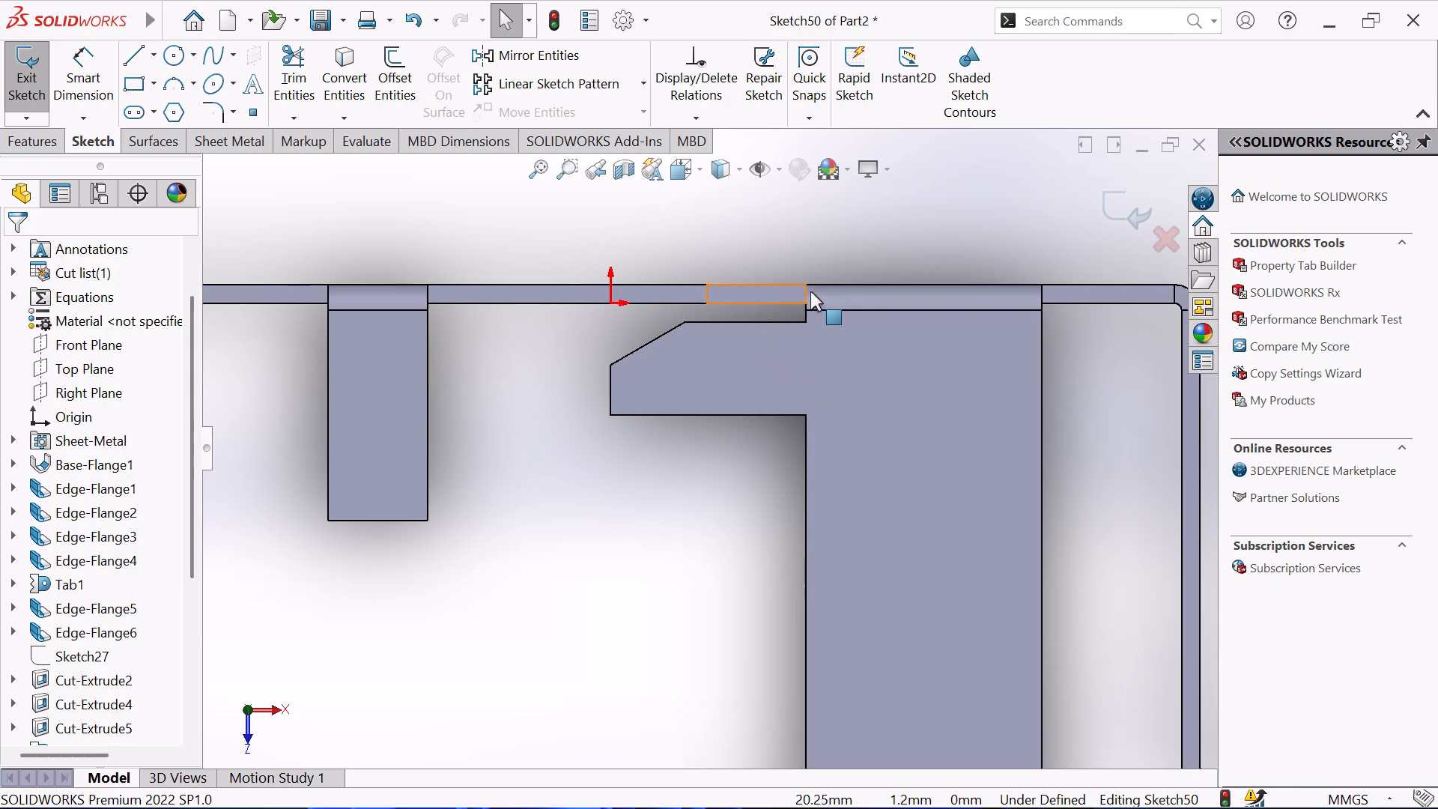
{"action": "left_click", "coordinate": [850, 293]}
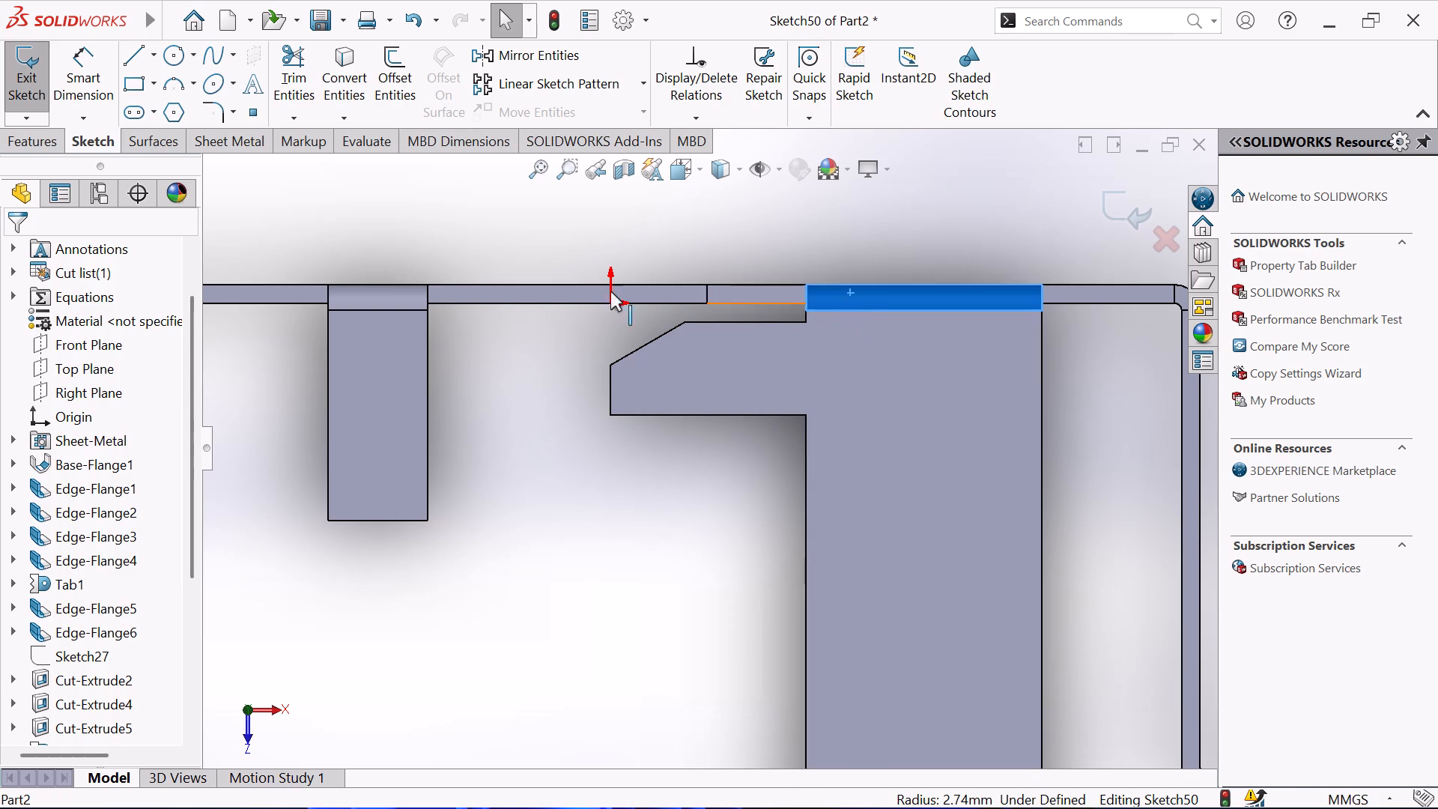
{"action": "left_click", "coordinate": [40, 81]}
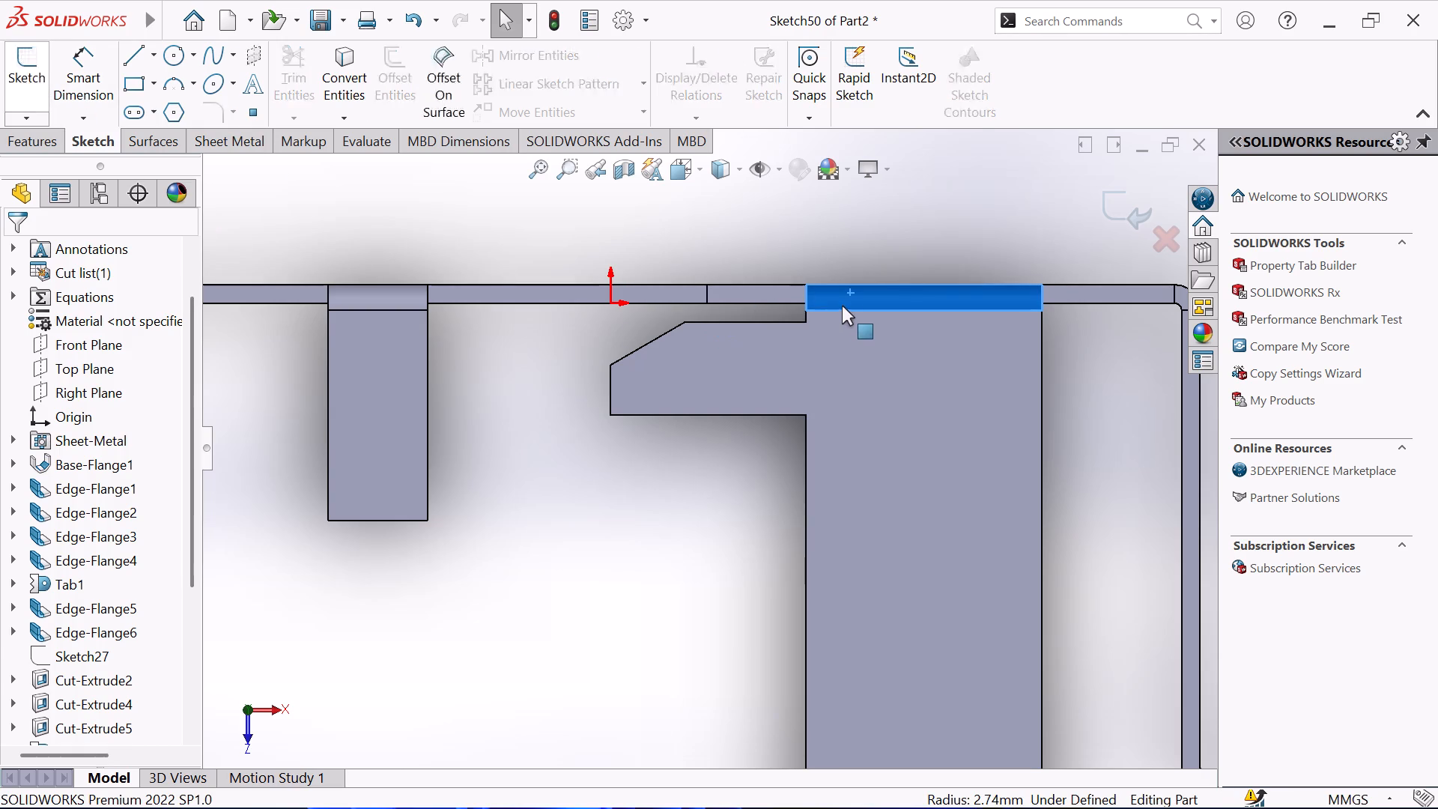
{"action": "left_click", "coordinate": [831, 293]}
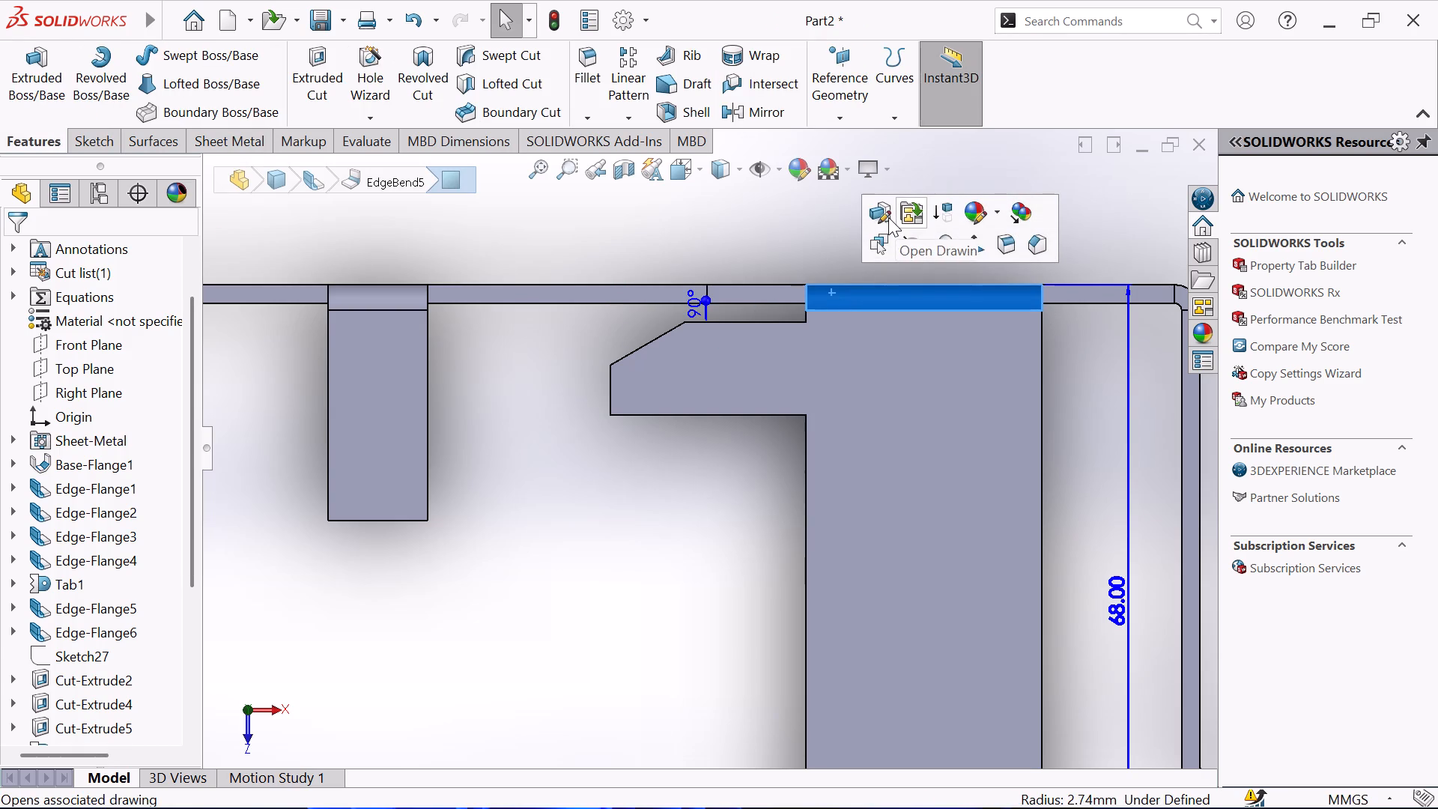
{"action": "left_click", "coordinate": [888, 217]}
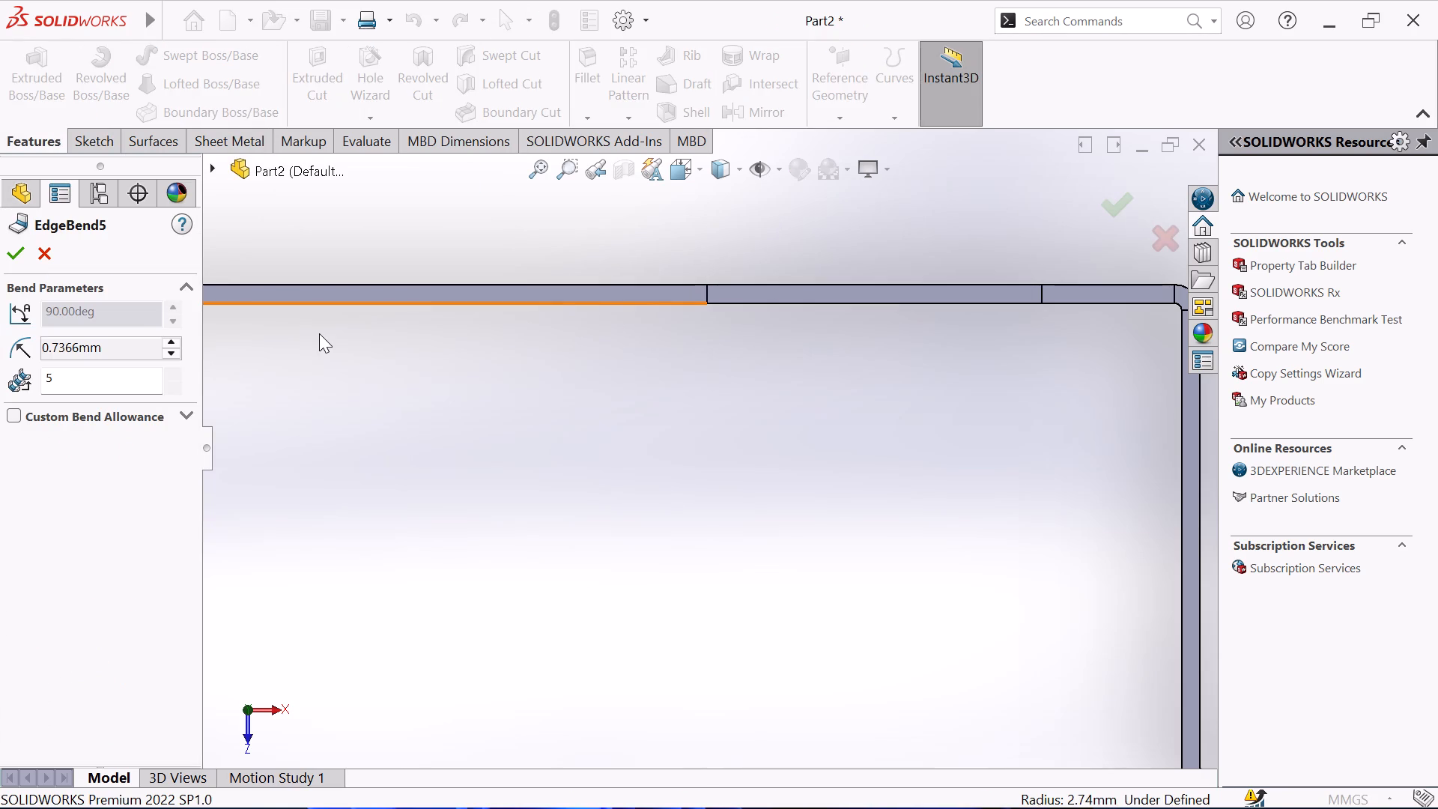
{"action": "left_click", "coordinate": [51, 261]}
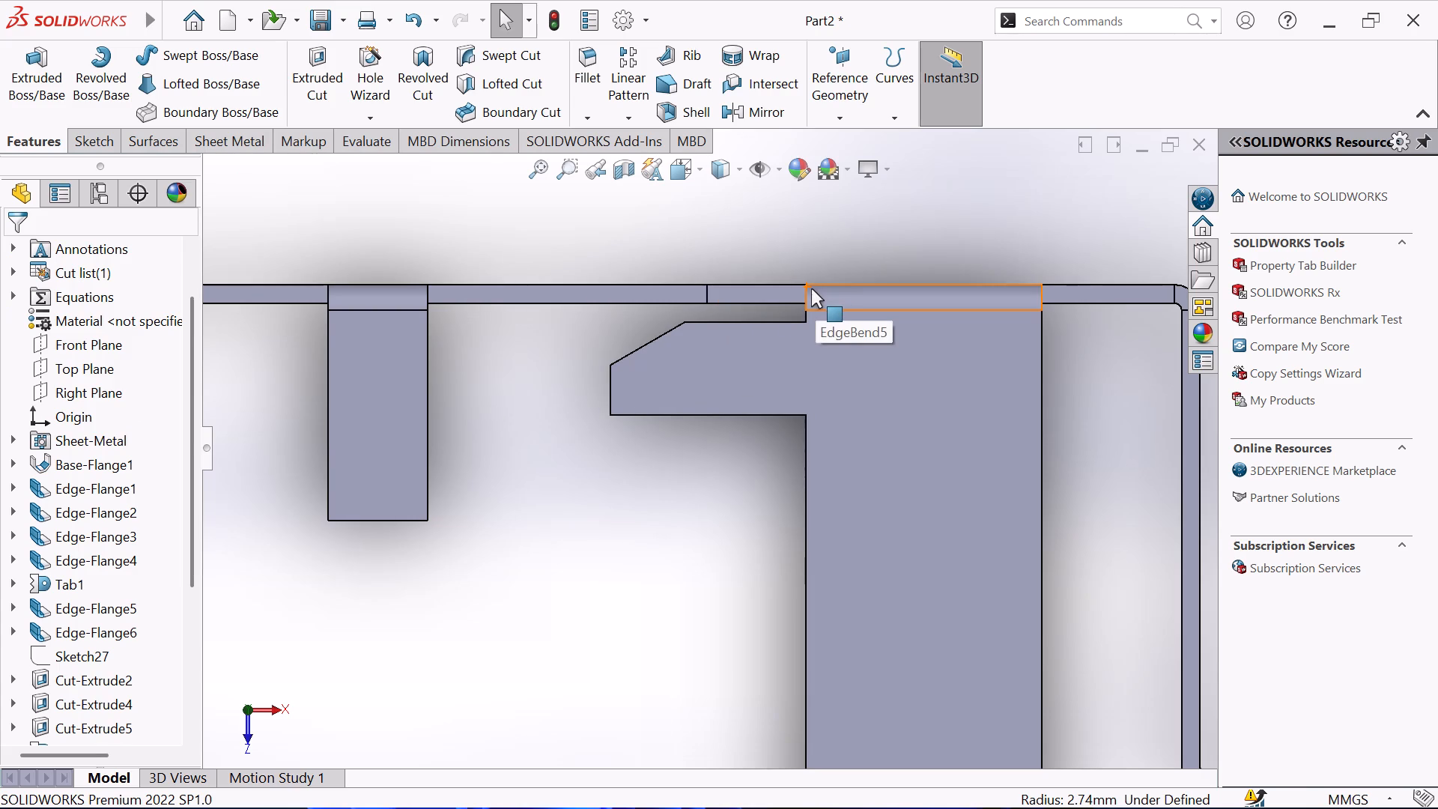
Examine the chamfered side step next to its bend and the whole bracket from several angles.
{"action": "scroll", "coordinate": [792, 300], "scroll_direction": "up", "scroll_amount": 1}
{"action": "middle_click_drag", "start_coordinate": [792, 292], "coordinate": [812, 197]}
{"action": "middle_click_drag", "start_coordinate": [748, 611], "coordinate": [747, 607]}
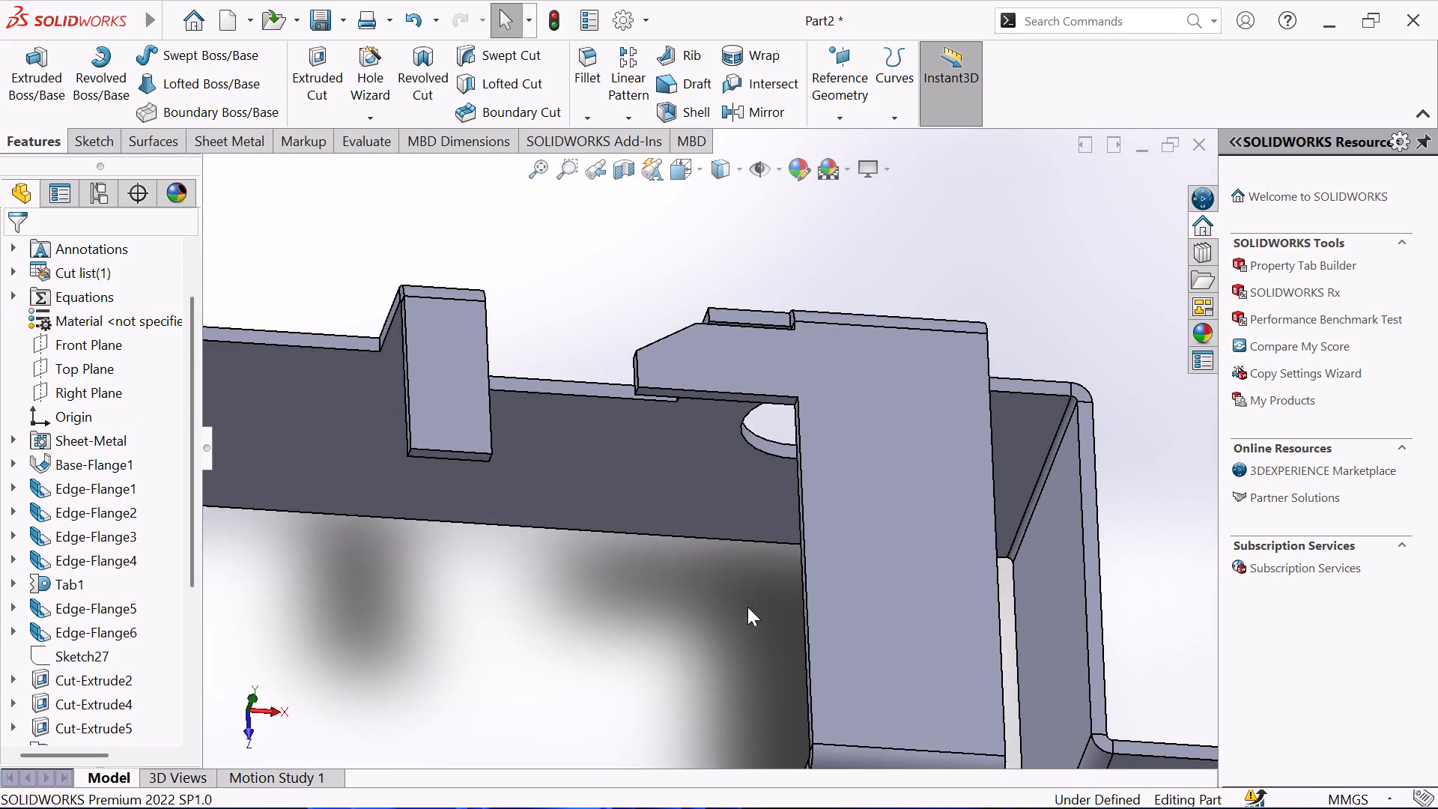
{"action": "middle_click_drag", "start_coordinate": [747, 607], "coordinate": [693, 258]}
{"action": "scroll", "coordinate": [723, 594], "scroll_direction": "up", "scroll_amount": 3}
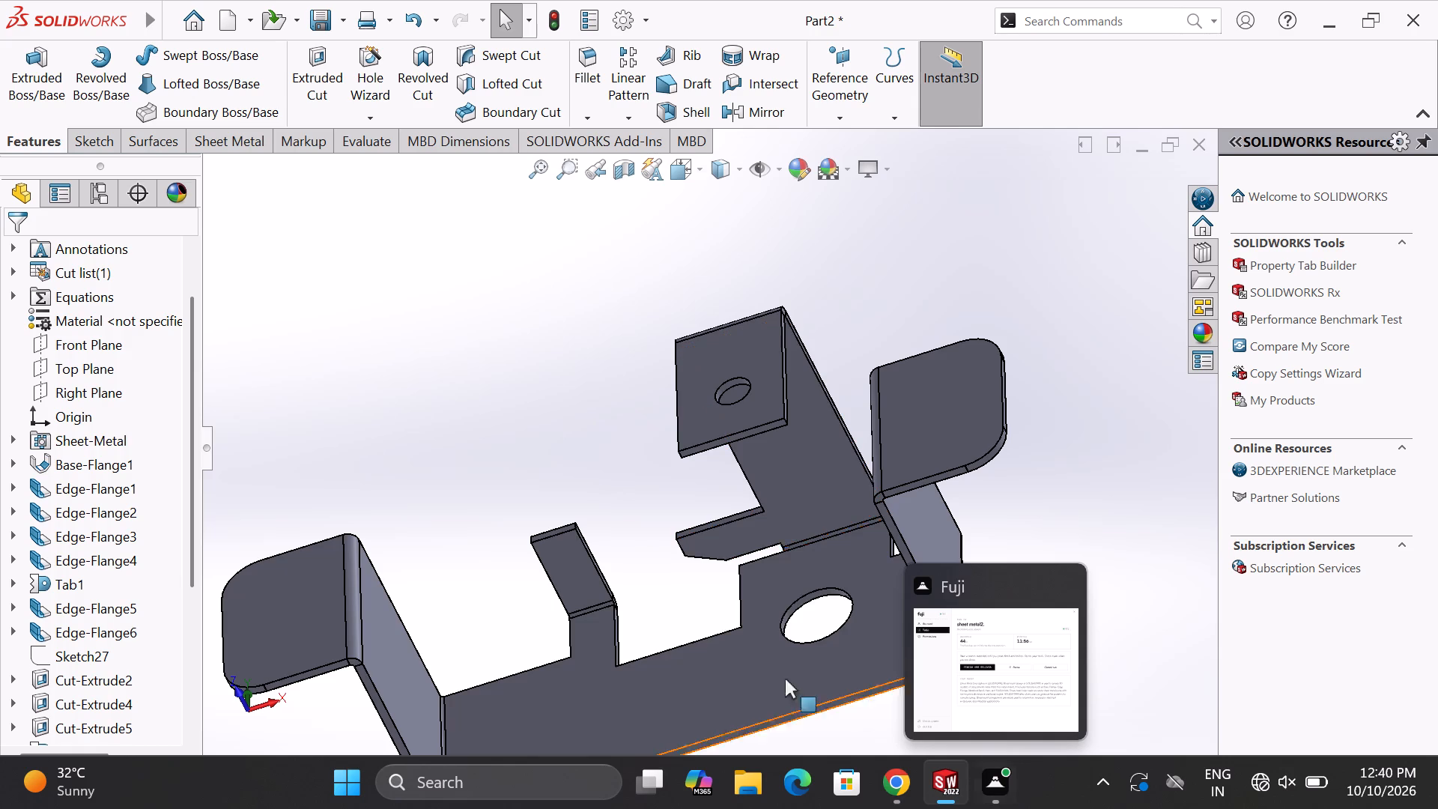
{"action": "scroll", "coordinate": [647, 445], "scroll_direction": "up", "scroll_amount": 2}
{"action": "middle_click_drag", "start_coordinate": [646, 444], "coordinate": [805, 297]}
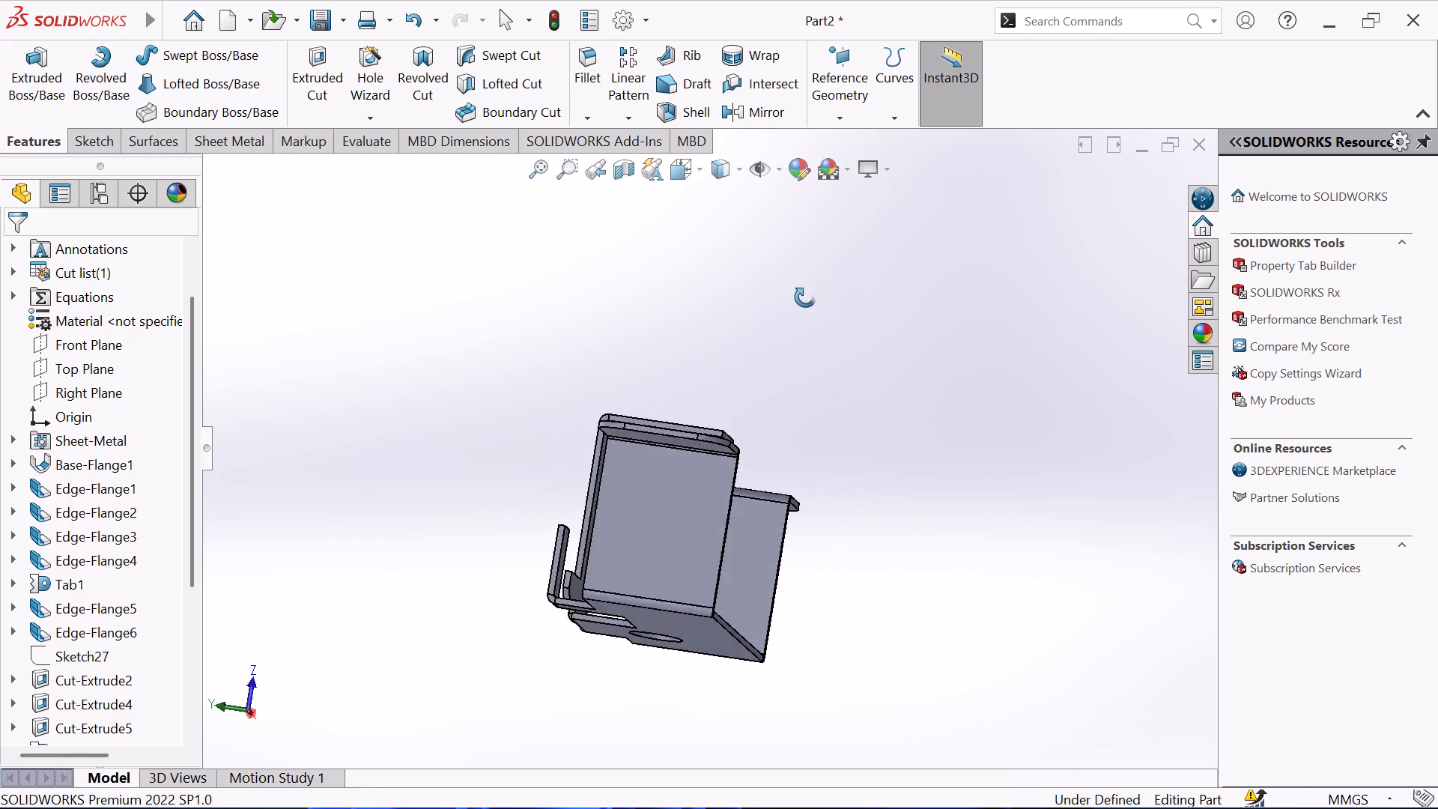
{"action": "middle_click_drag", "start_coordinate": [805, 297], "coordinate": [694, 576]}
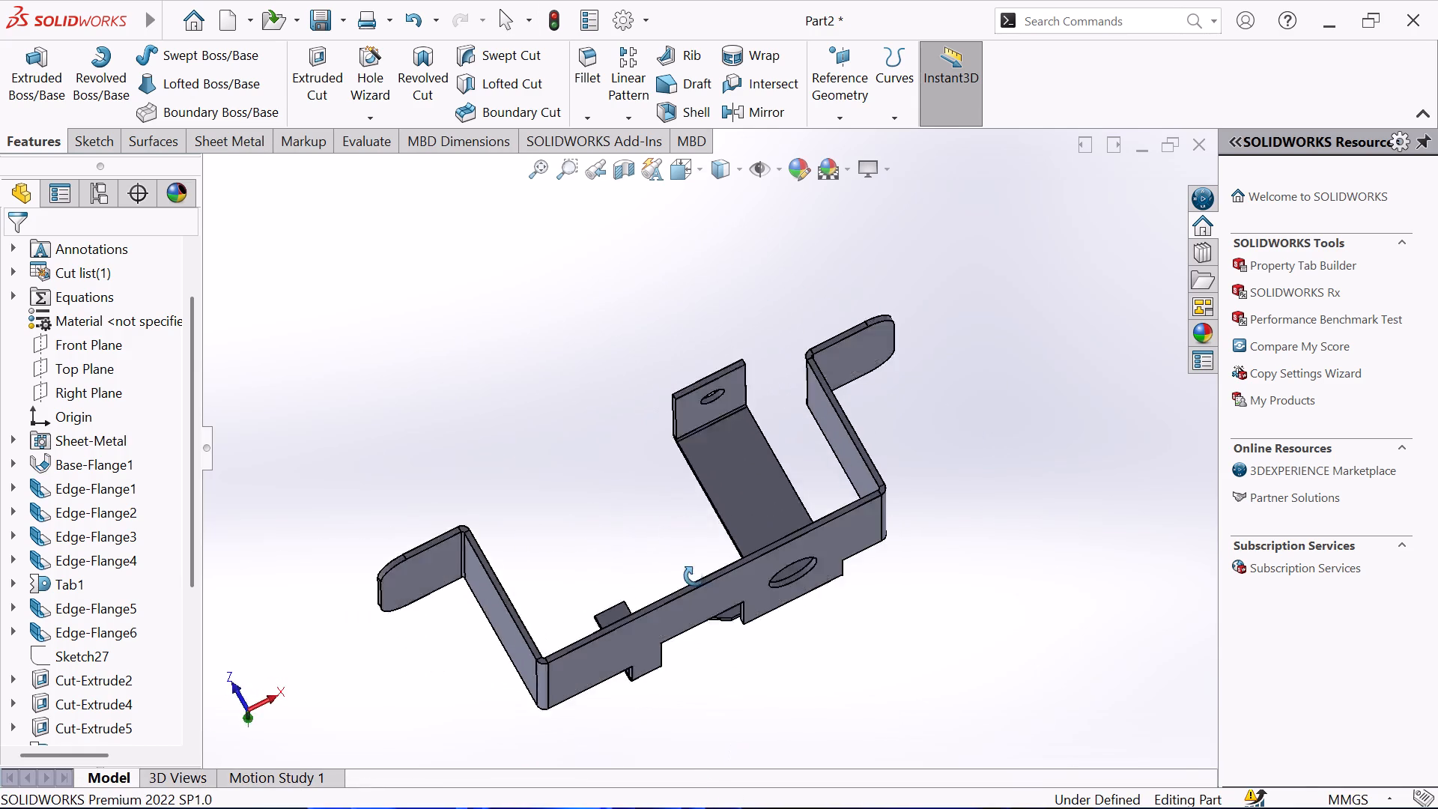
Sketch on the cut end face of the trimmed bend beside the chamfered side step and convert the face's outline into sketch entities.
{"action": "middle_click_drag", "start_coordinate": [694, 576], "coordinate": [701, 808]}
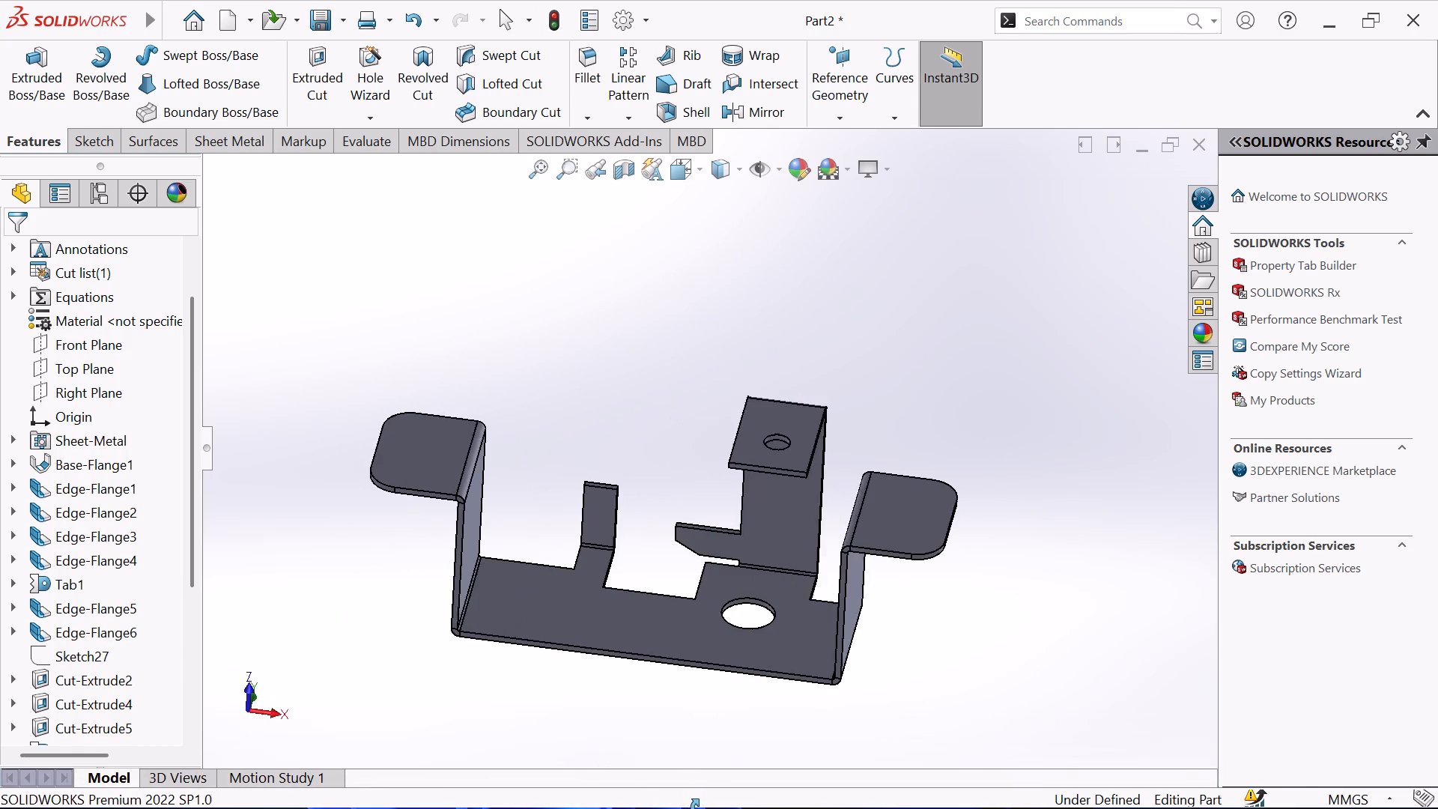
{"action": "middle_click_drag", "start_coordinate": [701, 808], "coordinate": [702, 808]}
{"action": "scroll", "coordinate": [711, 660], "scroll_direction": "down", "scroll_amount": 3}
{"action": "middle_click_drag", "start_coordinate": [682, 297], "coordinate": [682, 292]}
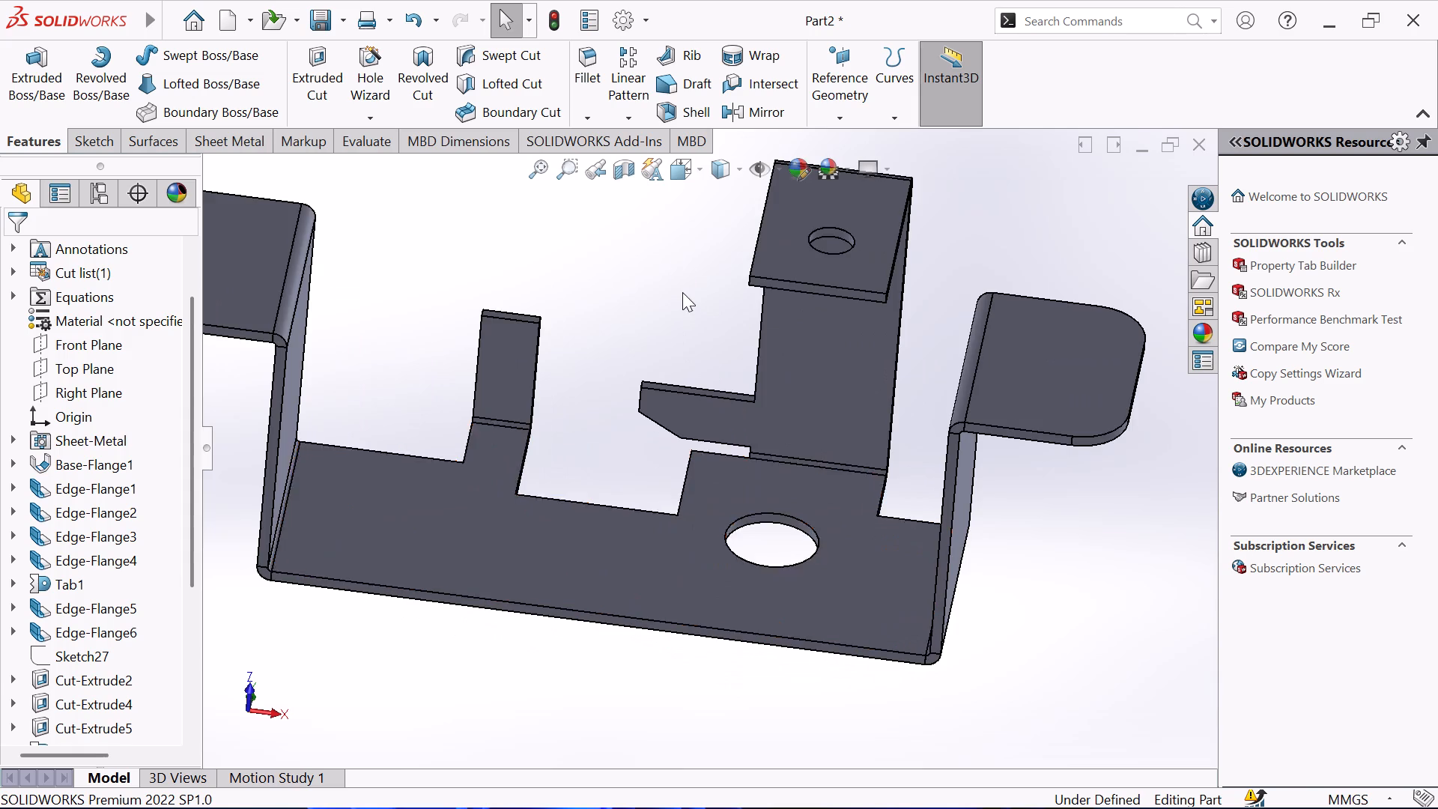
{"action": "middle_click_drag", "start_coordinate": [682, 292], "coordinate": [687, 227]}
{"action": "scroll", "coordinate": [722, 599], "scroll_direction": "down", "scroll_amount": 3}
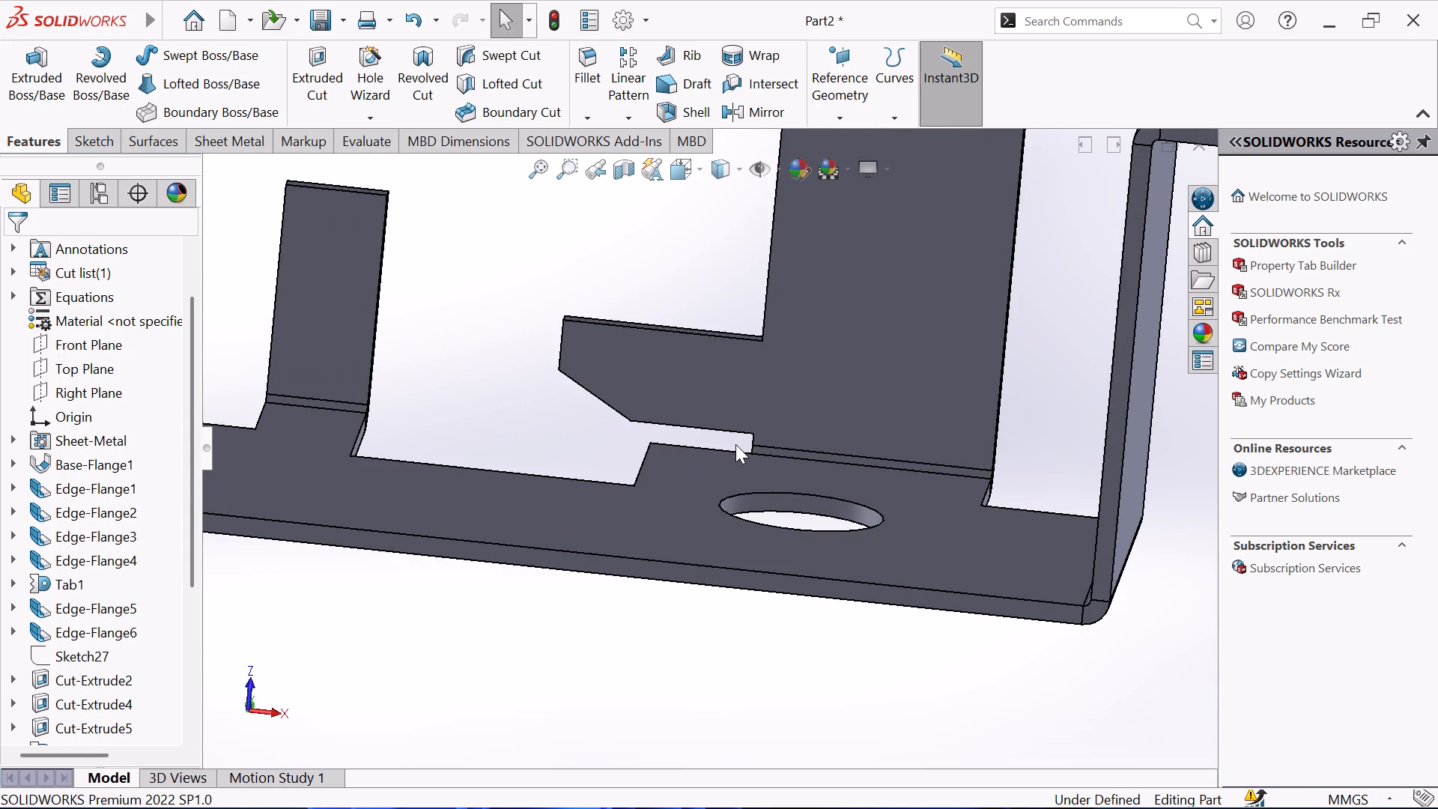
{"action": "scroll", "coordinate": [721, 443], "scroll_direction": "down", "scroll_amount": 3}
{"action": "middle_click_drag", "start_coordinate": [721, 404], "coordinate": [729, 376]}
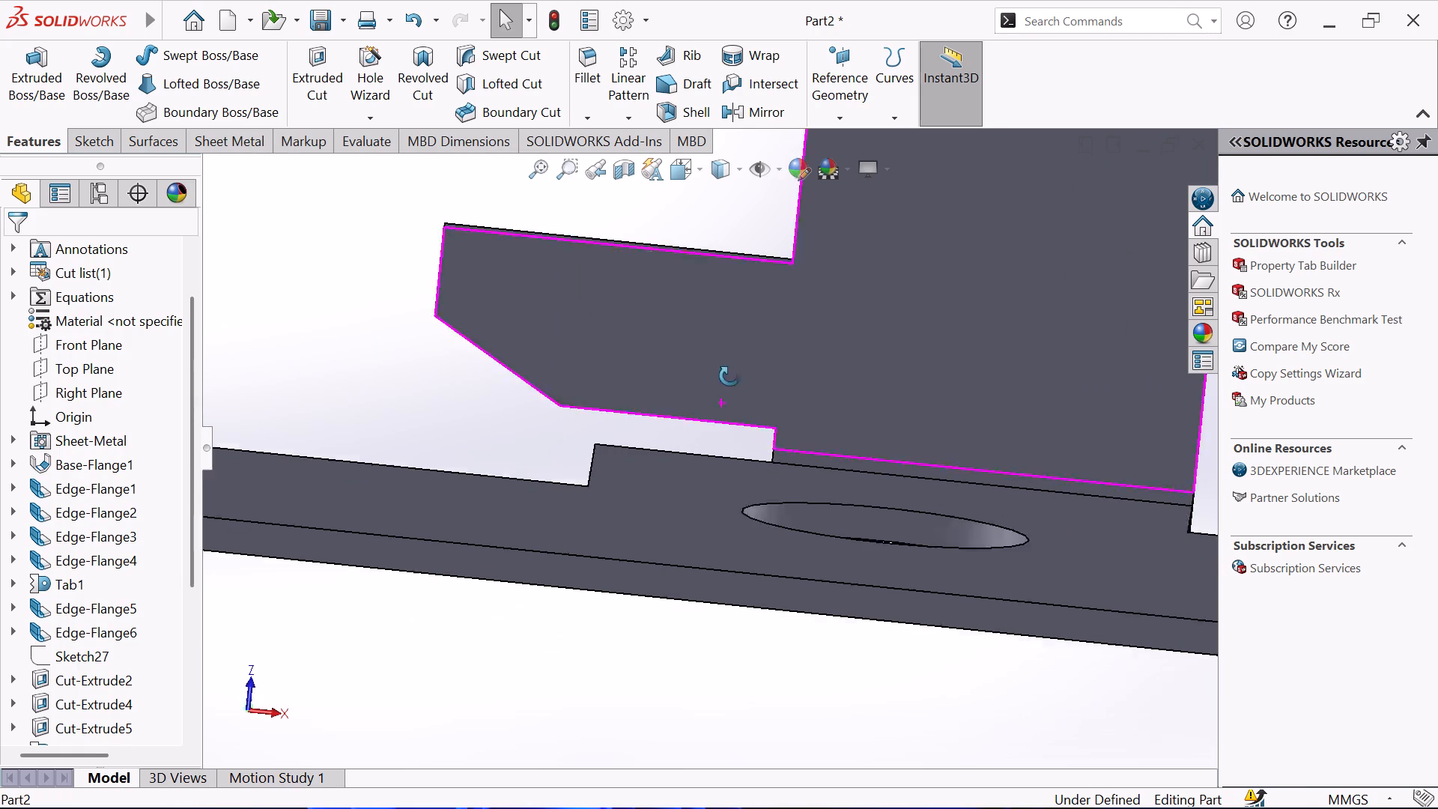
{"action": "middle_click_drag", "start_coordinate": [729, 376], "coordinate": [876, 259]}
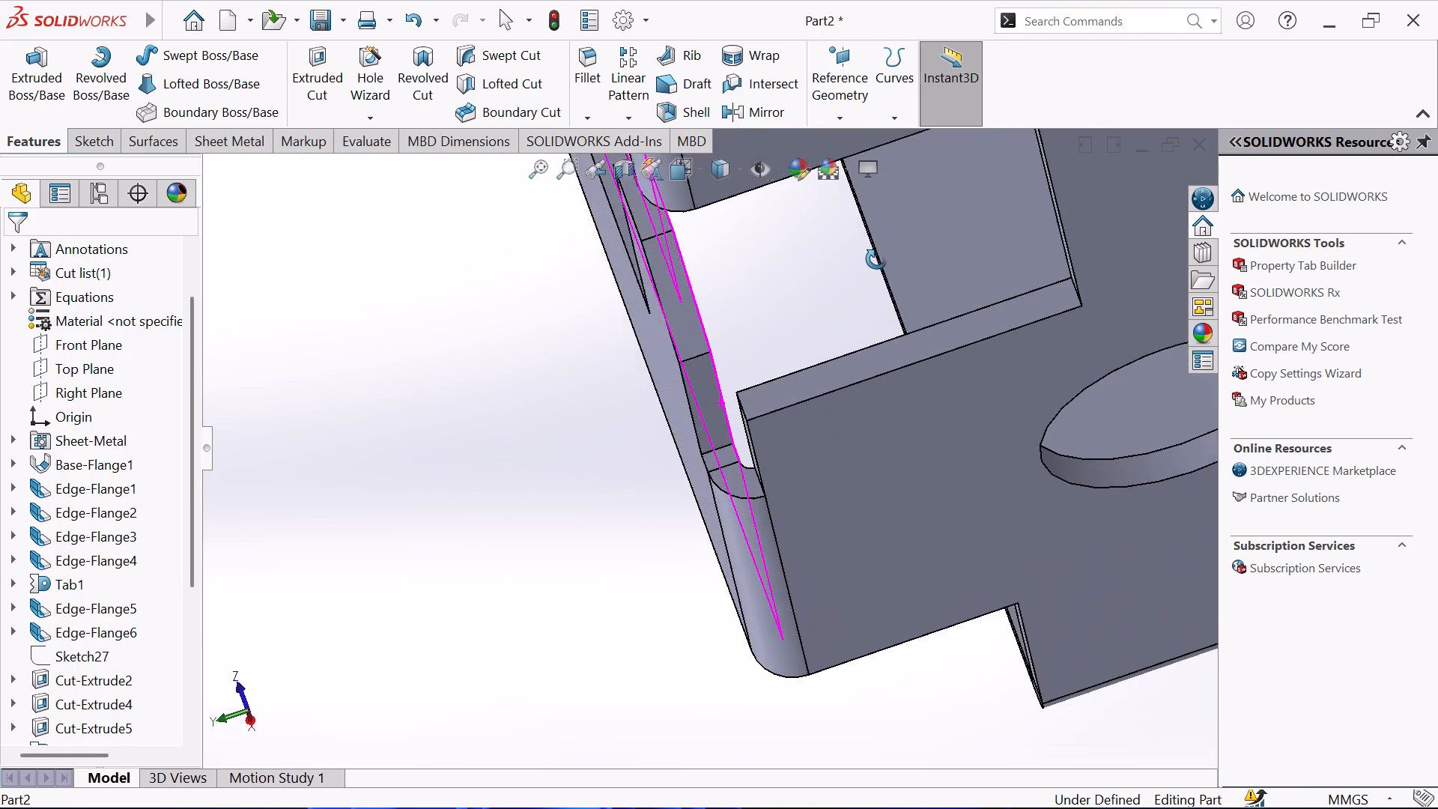
{"action": "middle_click_drag", "start_coordinate": [876, 259], "coordinate": [887, 275]}
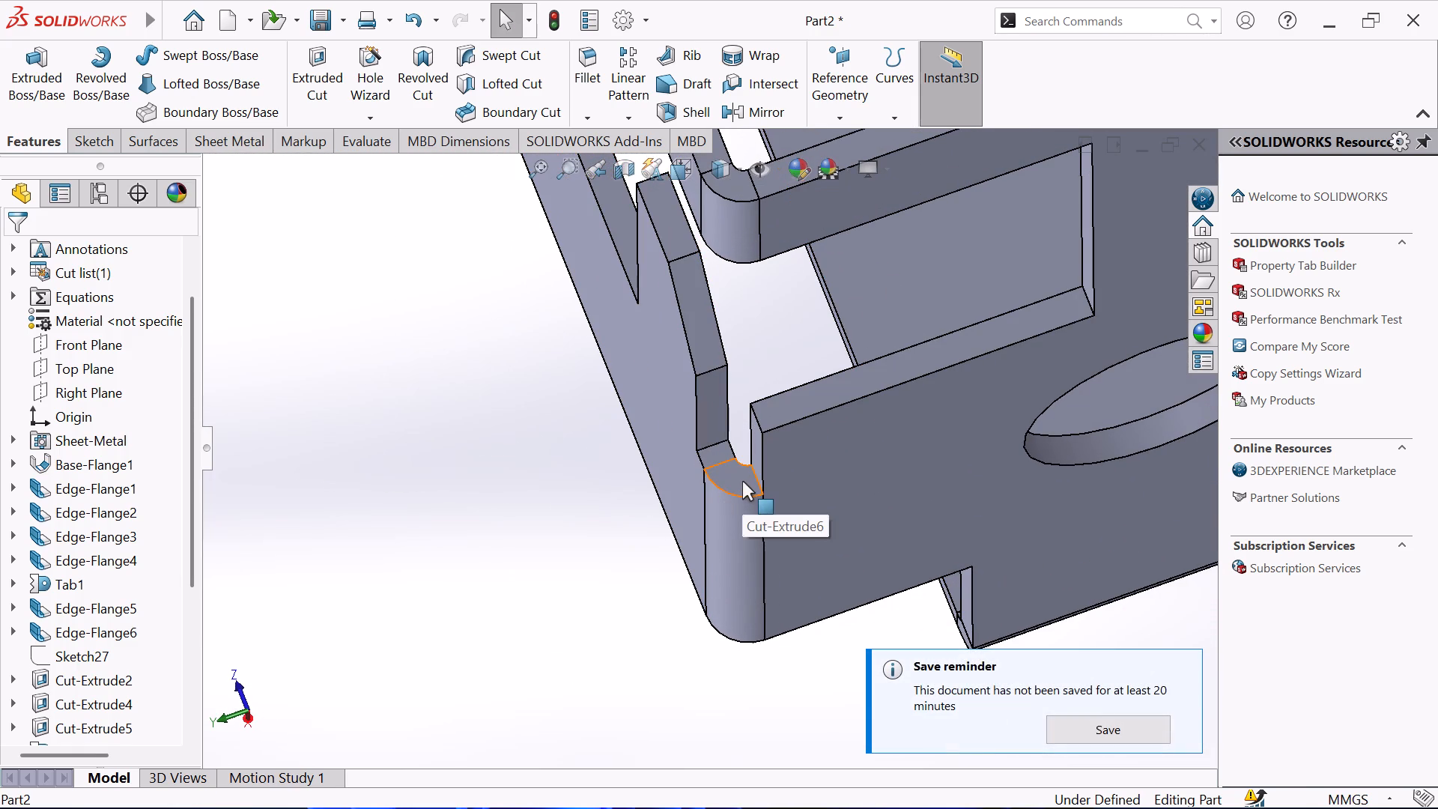
{"action": "left_click", "coordinate": [742, 481]}
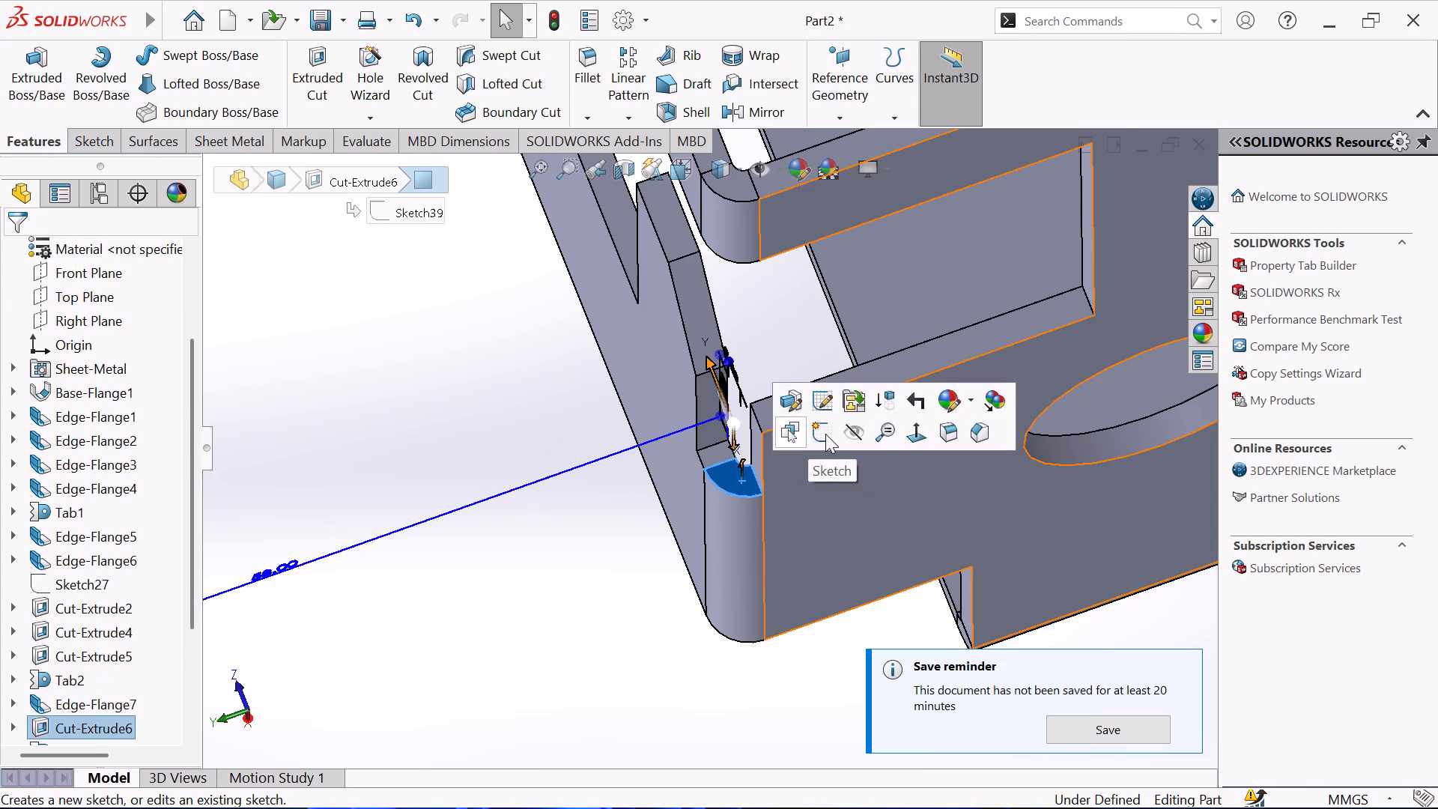
{"action": "left_click", "coordinate": [825, 434]}
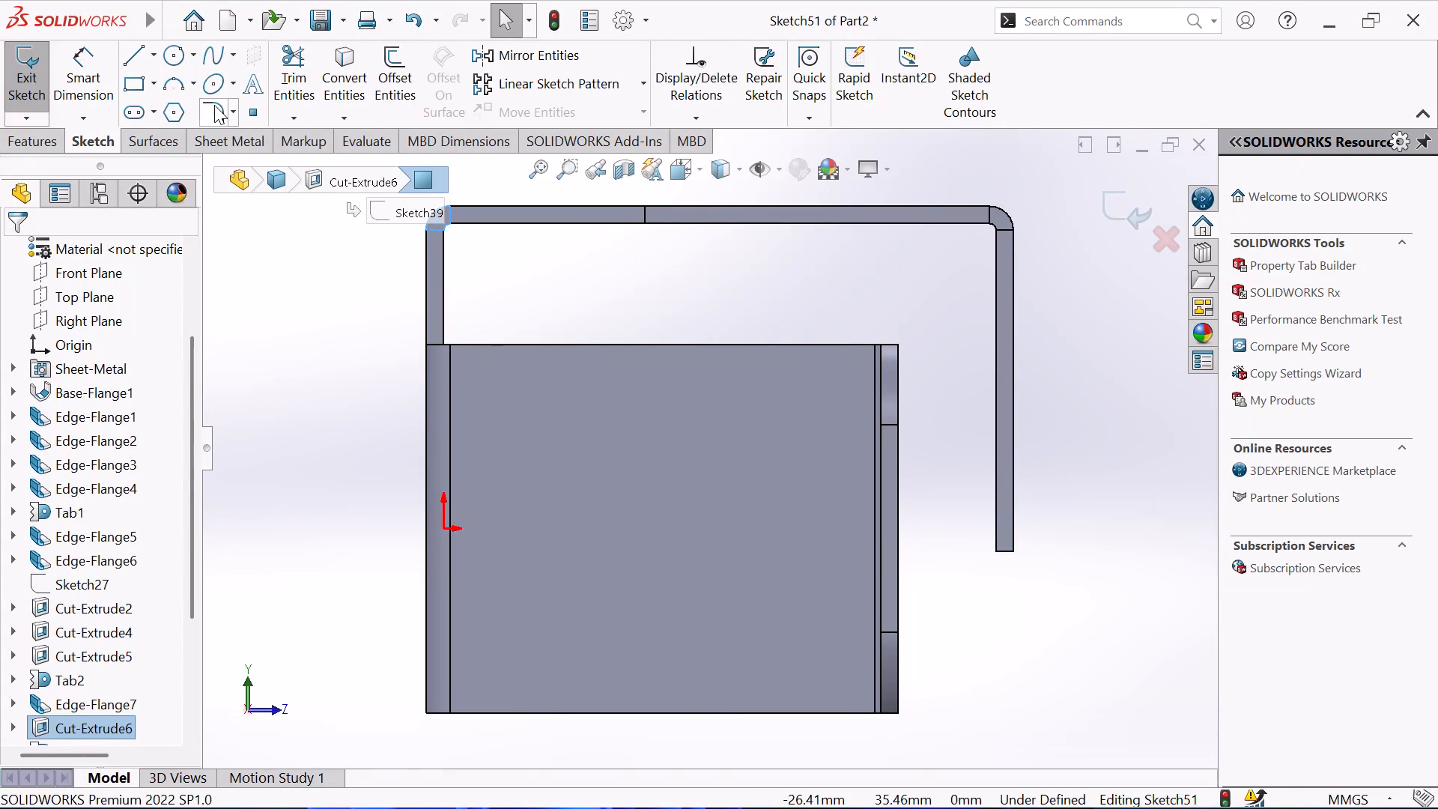
{"action": "left_click", "coordinate": [333, 78]}
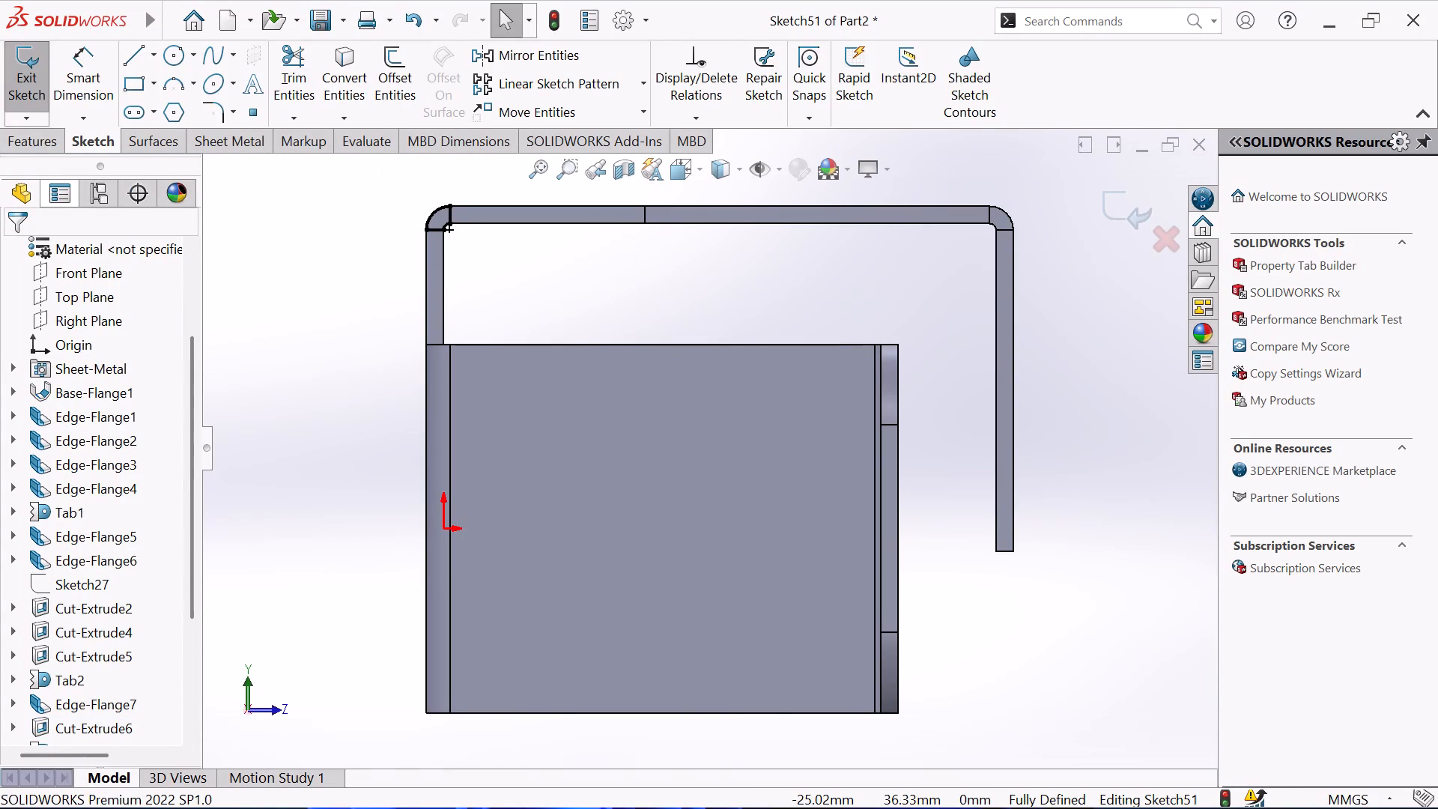
Extrude the converted bend profile 10.67 mm, merged with the body, to extend the bend to the notch edge.
{"action": "left_click", "coordinate": [31, 148]}
{"action": "left_click", "coordinate": [35, 82]}
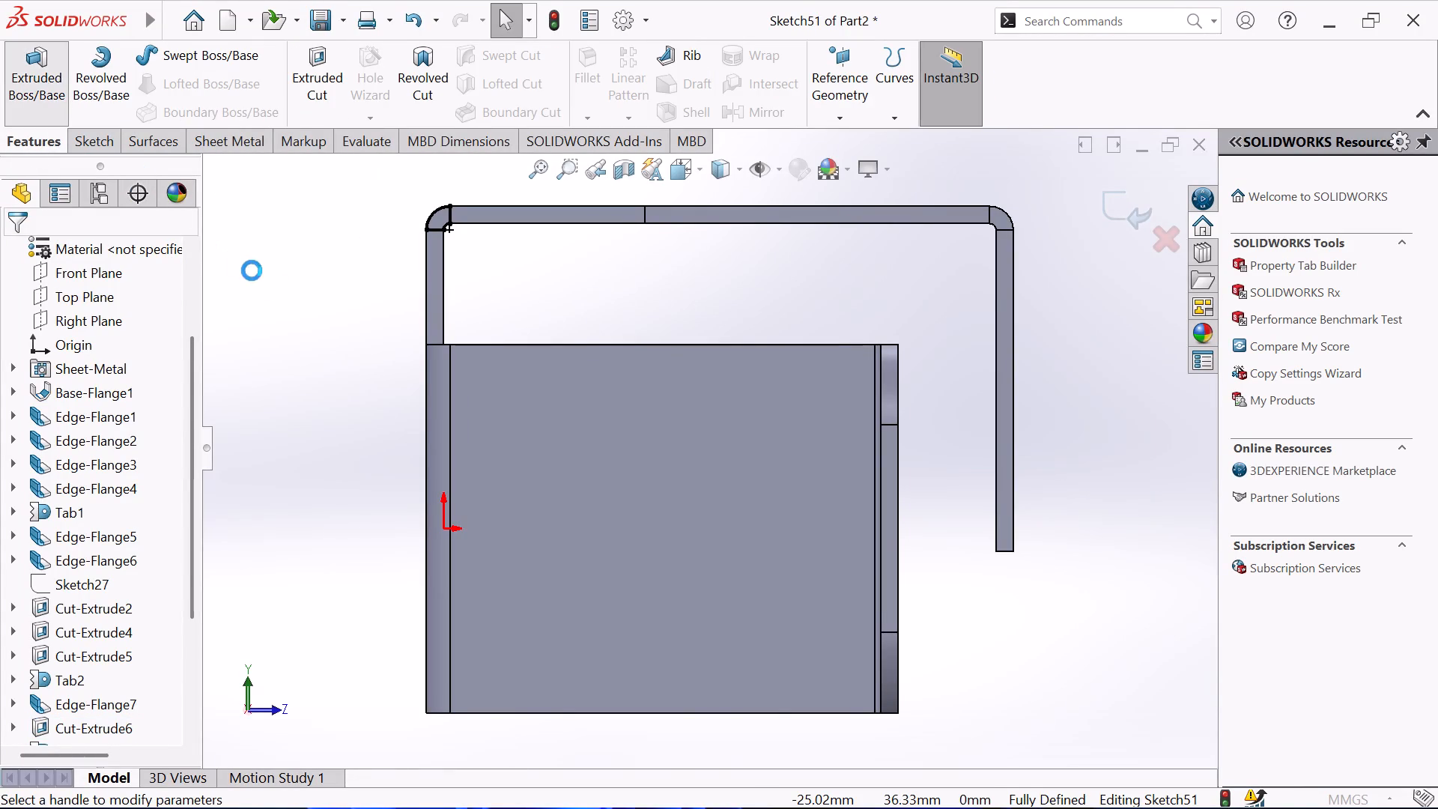
{"action": "middle_click_drag", "start_coordinate": [282, 290], "coordinate": [208, 243]}
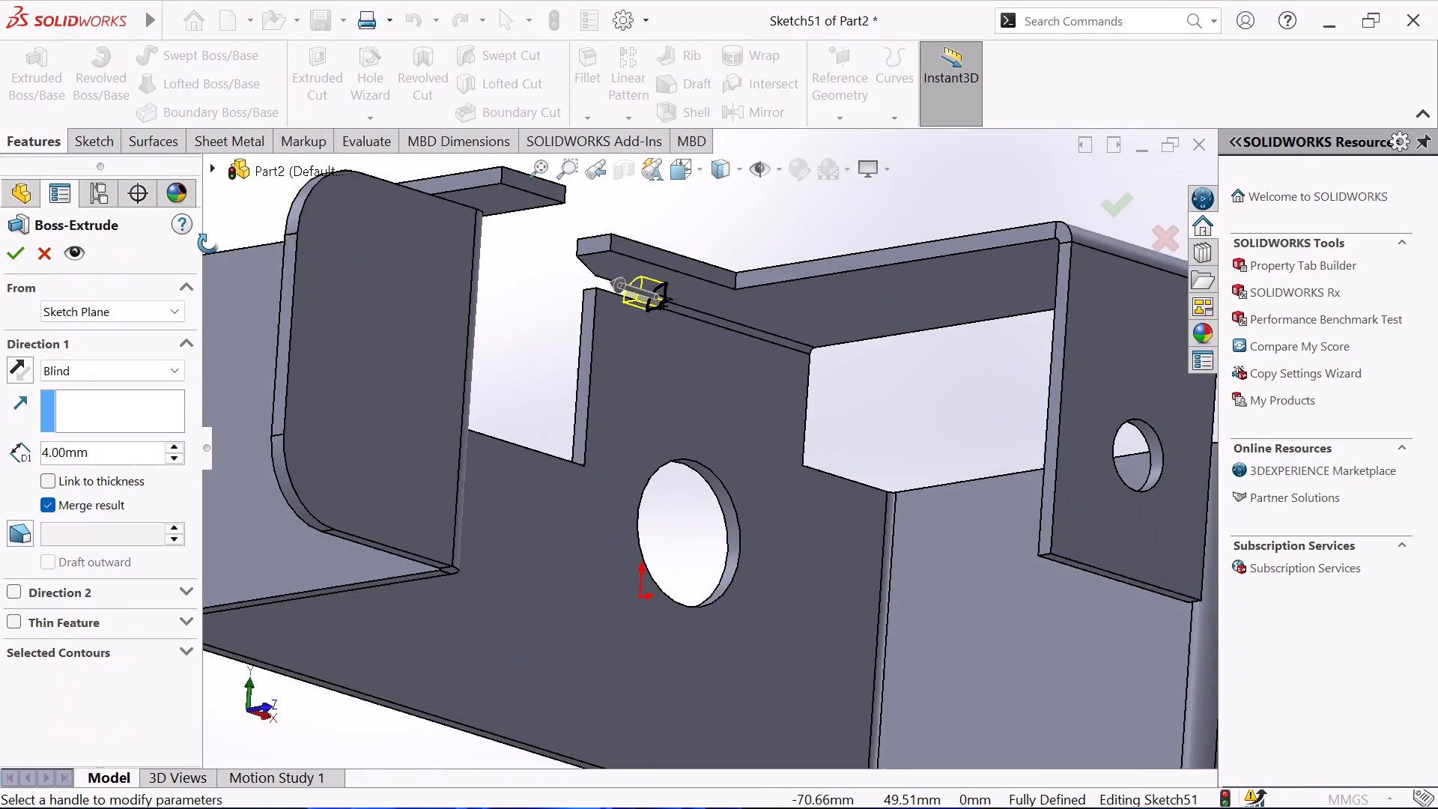
{"action": "middle_click_drag", "start_coordinate": [208, 243], "coordinate": [193, 167]}
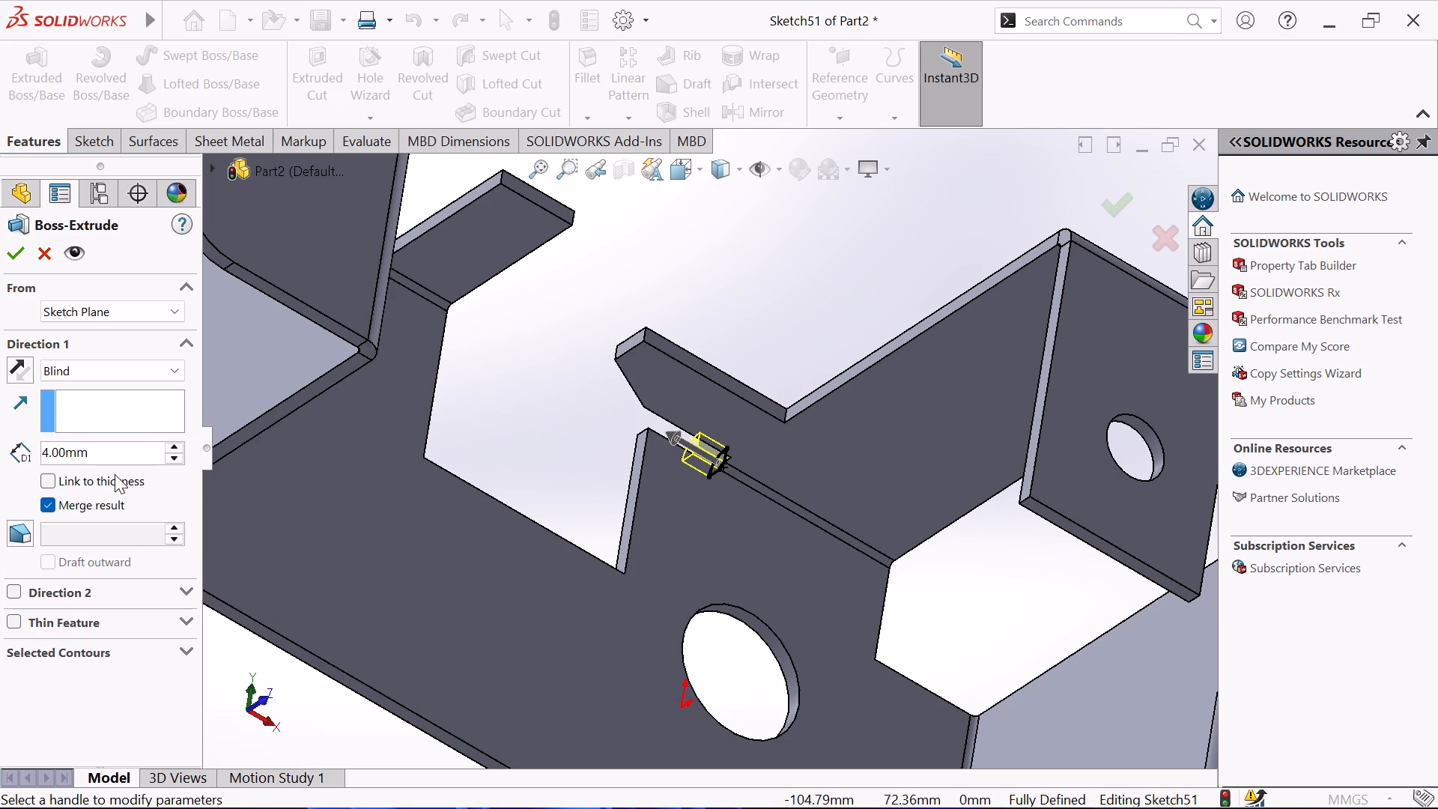
{"action": "double_click", "coordinate": [121, 449]}
{"action": "type", "text": "10."}
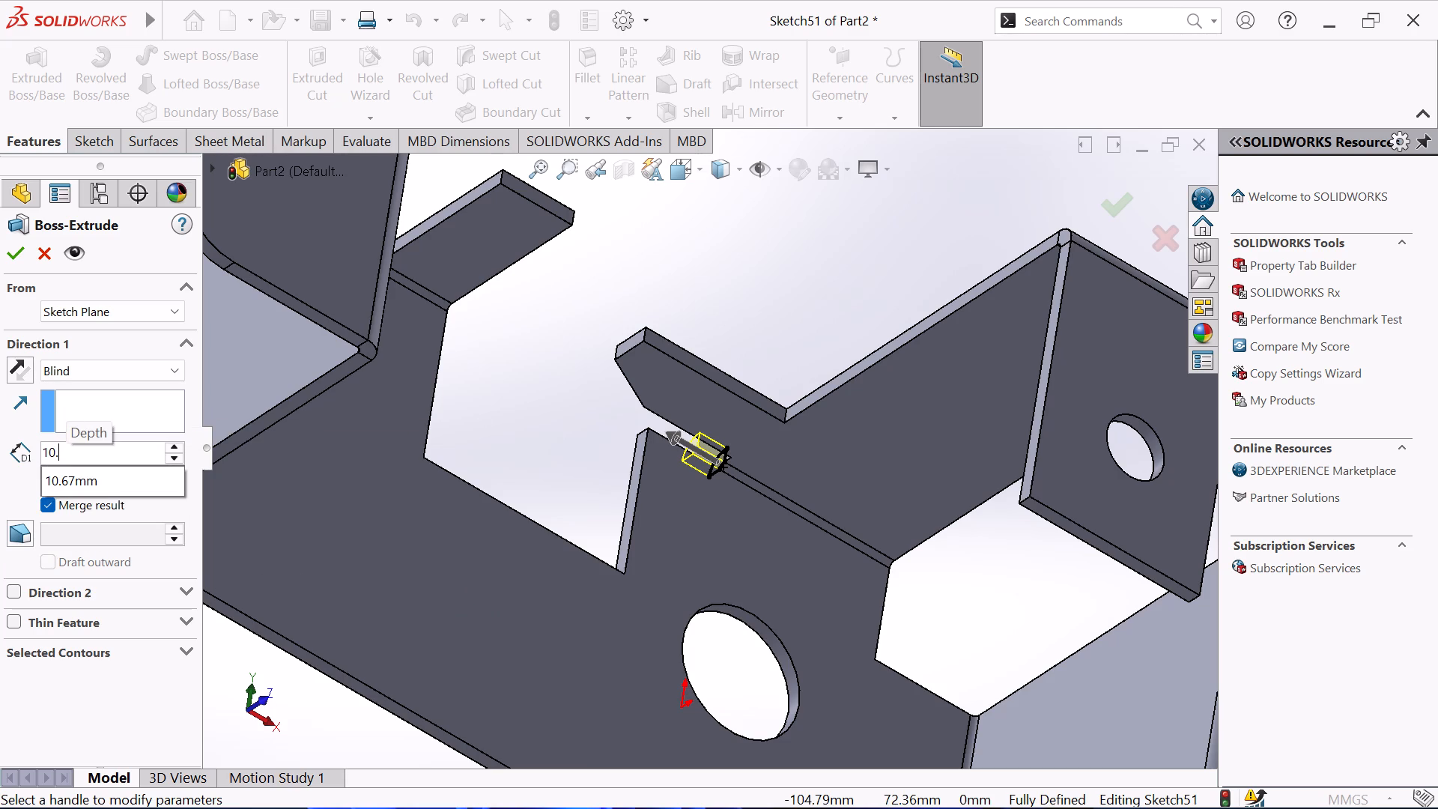
{"action": "type", "text": "67"}
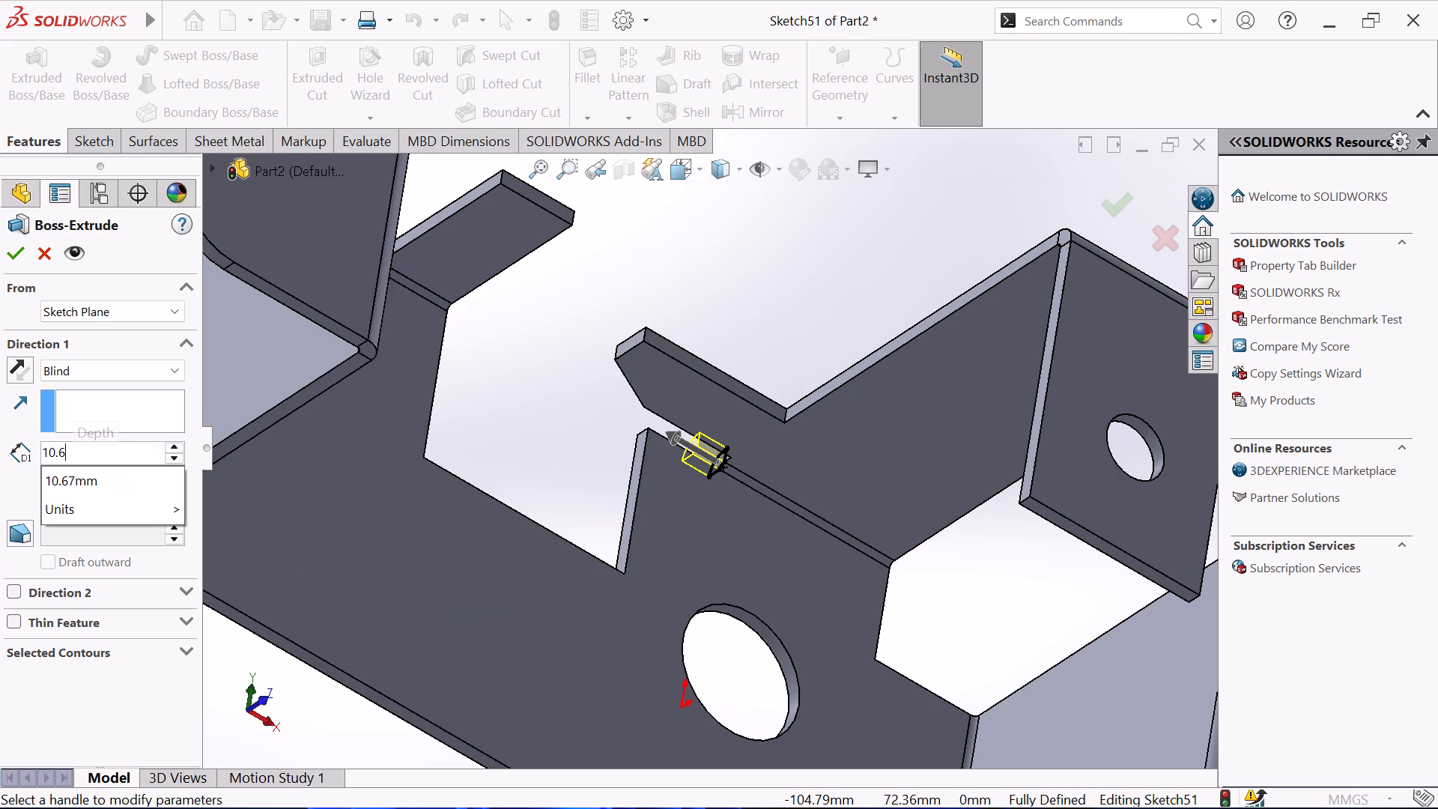
{"action": "left_click", "coordinate": [22, 253]}
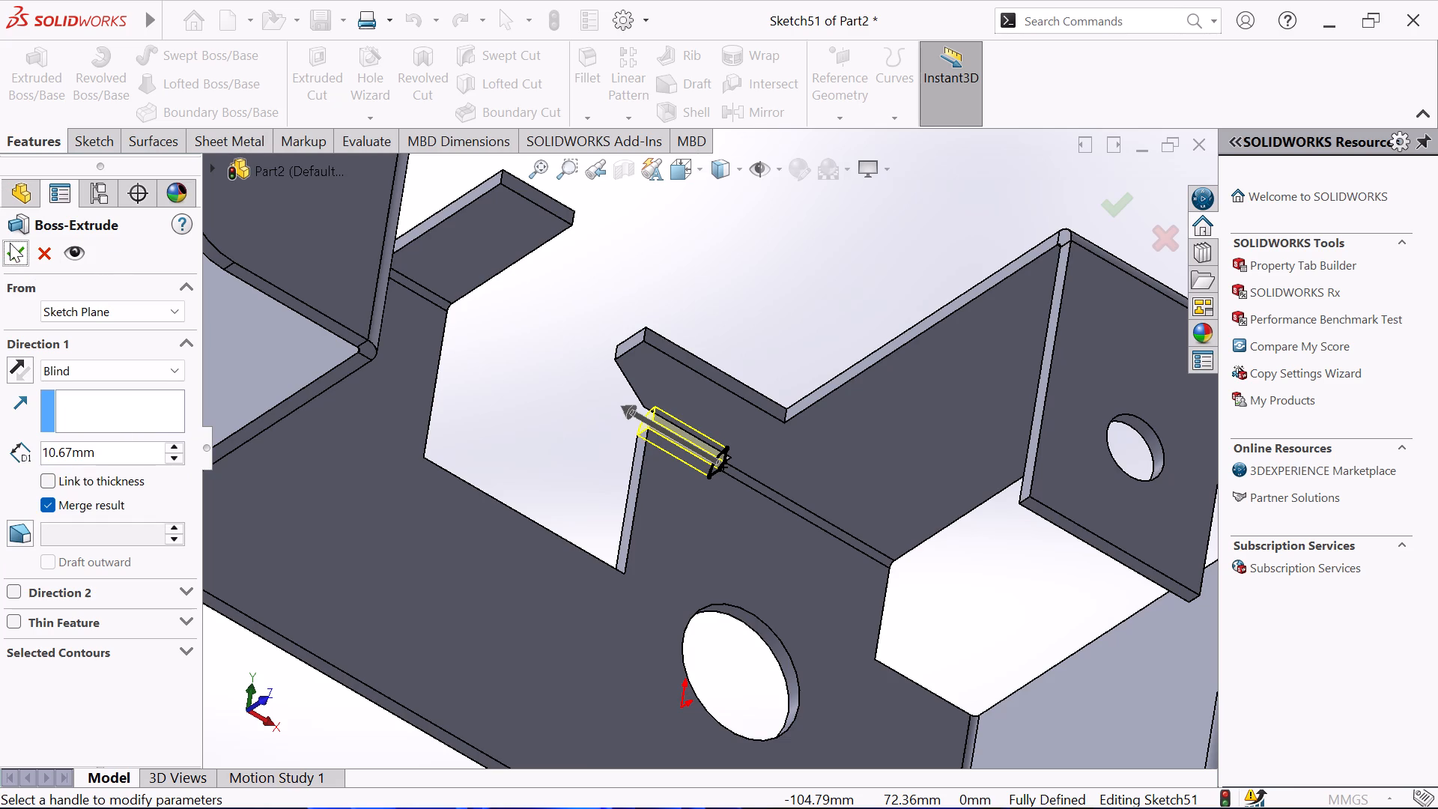
{"action": "left_click", "coordinate": [10, 243]}
Convert the outline of the small cut face between the bend and the chamfered side step in a new sketch and extrude it 10.67 mm.
{"action": "middle_click_drag", "start_coordinate": [528, 382], "coordinate": [716, 481]}
{"action": "middle_click_drag", "start_coordinate": [716, 479], "coordinate": [715, 479]}
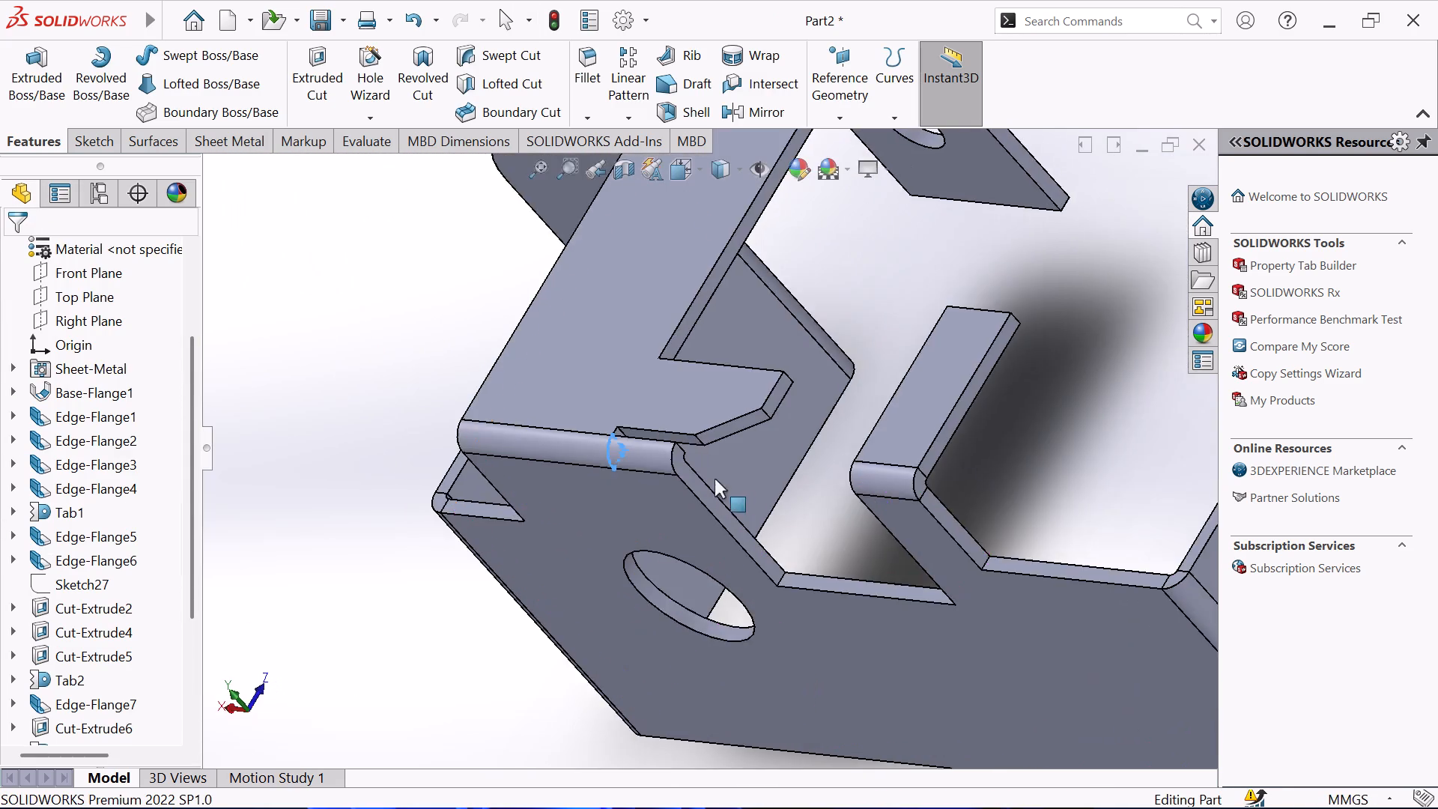
{"action": "middle_click_drag", "start_coordinate": [715, 479], "coordinate": [699, 475]}
{"action": "middle_click_drag", "start_coordinate": [676, 476], "coordinate": [658, 503]}
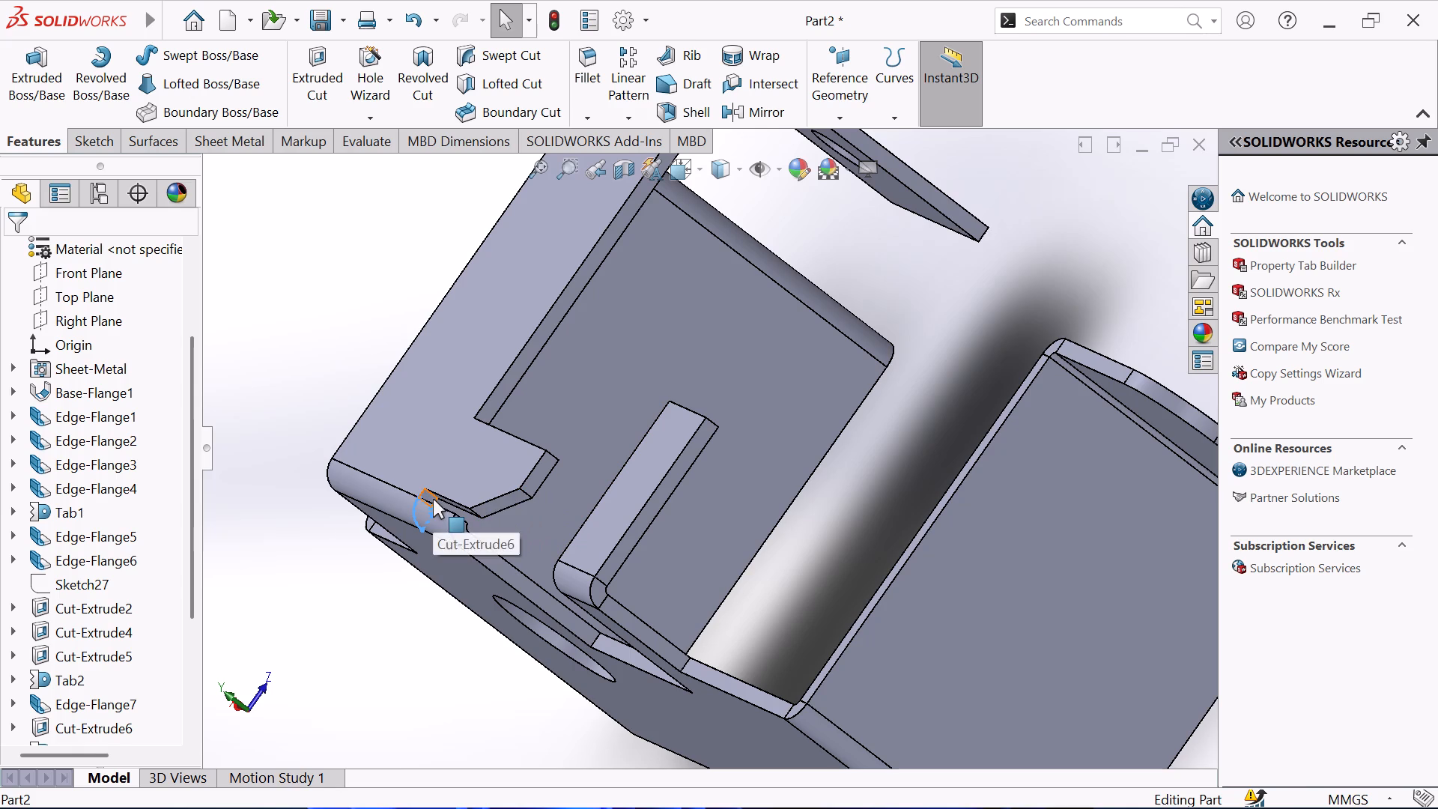
{"action": "left_click", "coordinate": [433, 499]}
{"action": "left_click", "coordinate": [512, 440]}
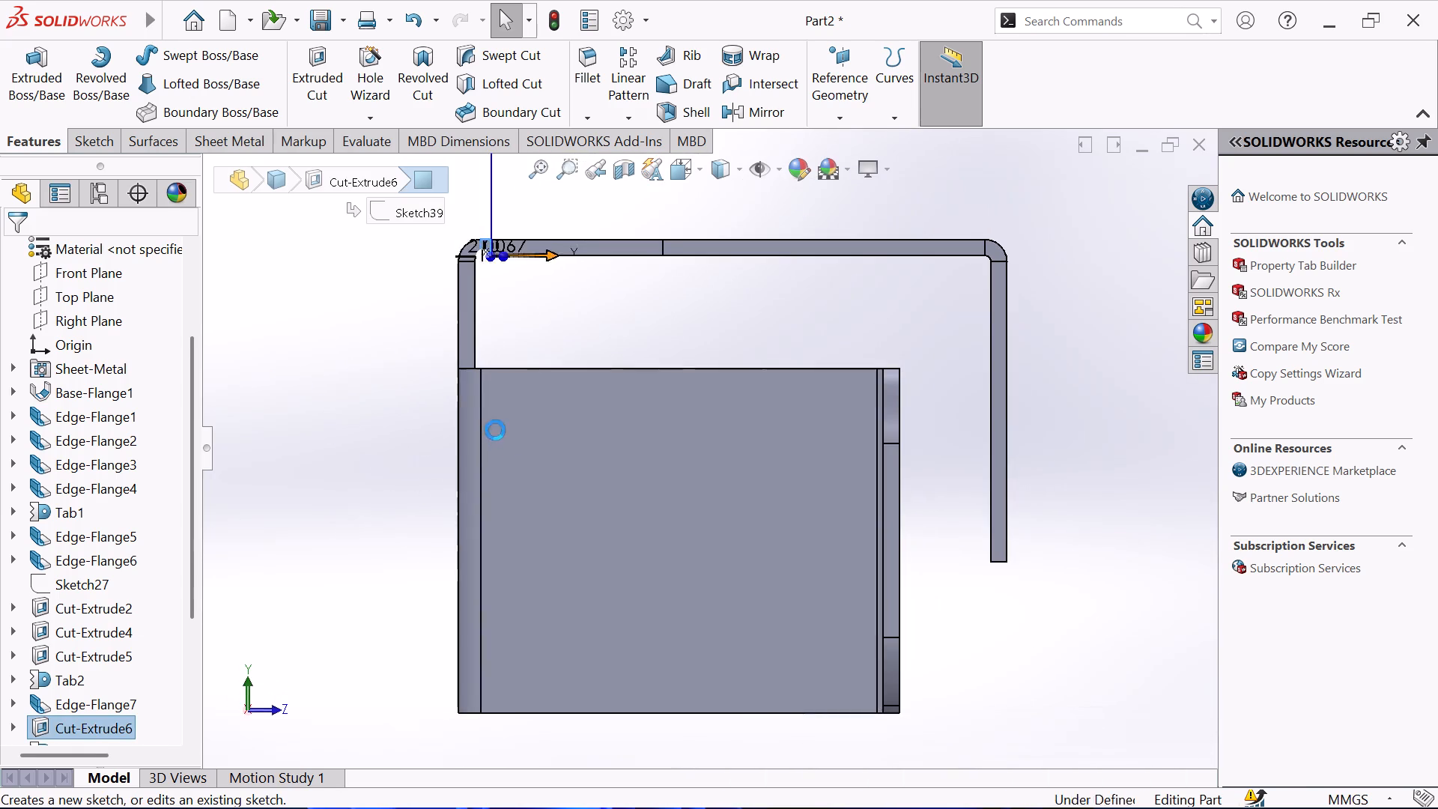
{"action": "left_click", "coordinate": [332, 77]}
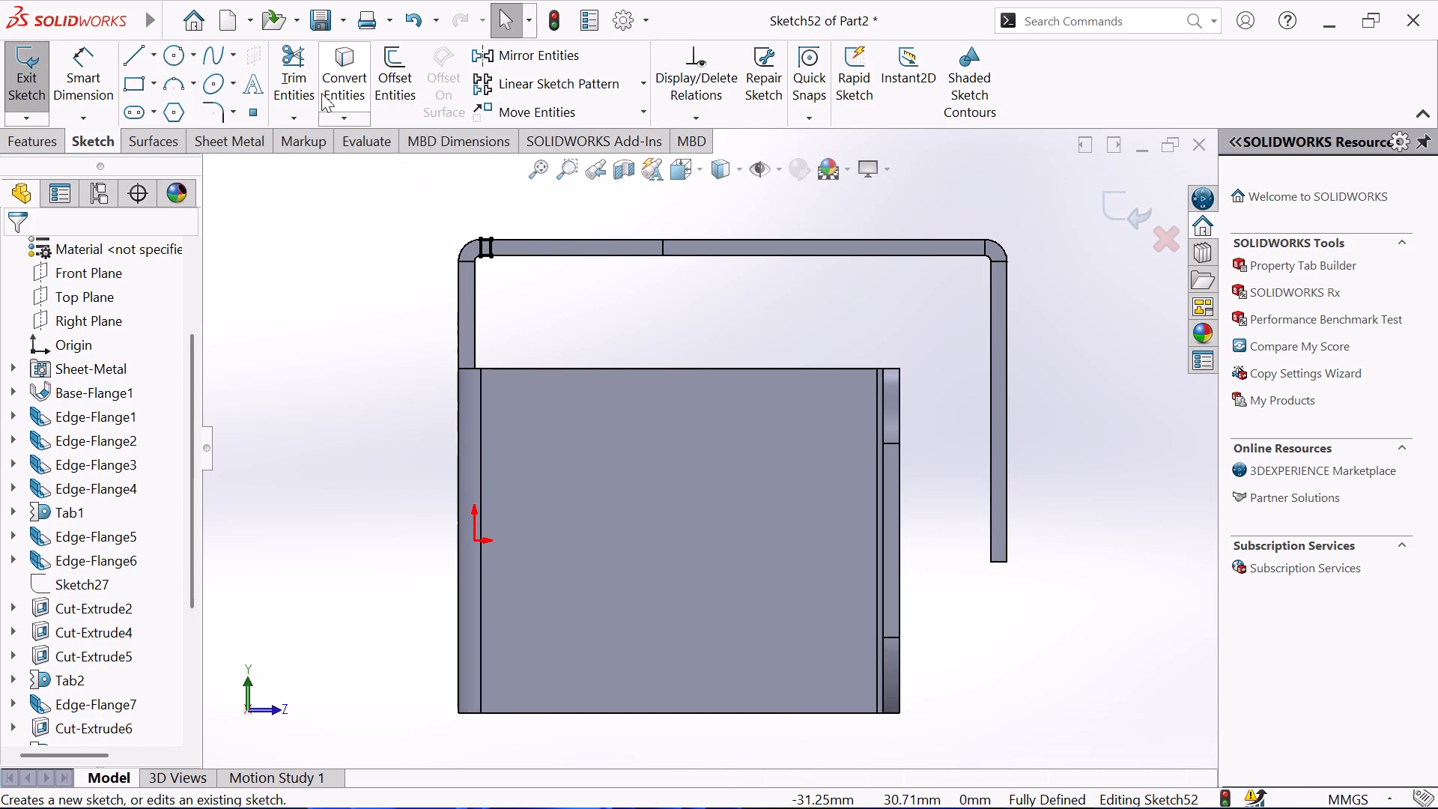
{"action": "left_click", "coordinate": [40, 147]}
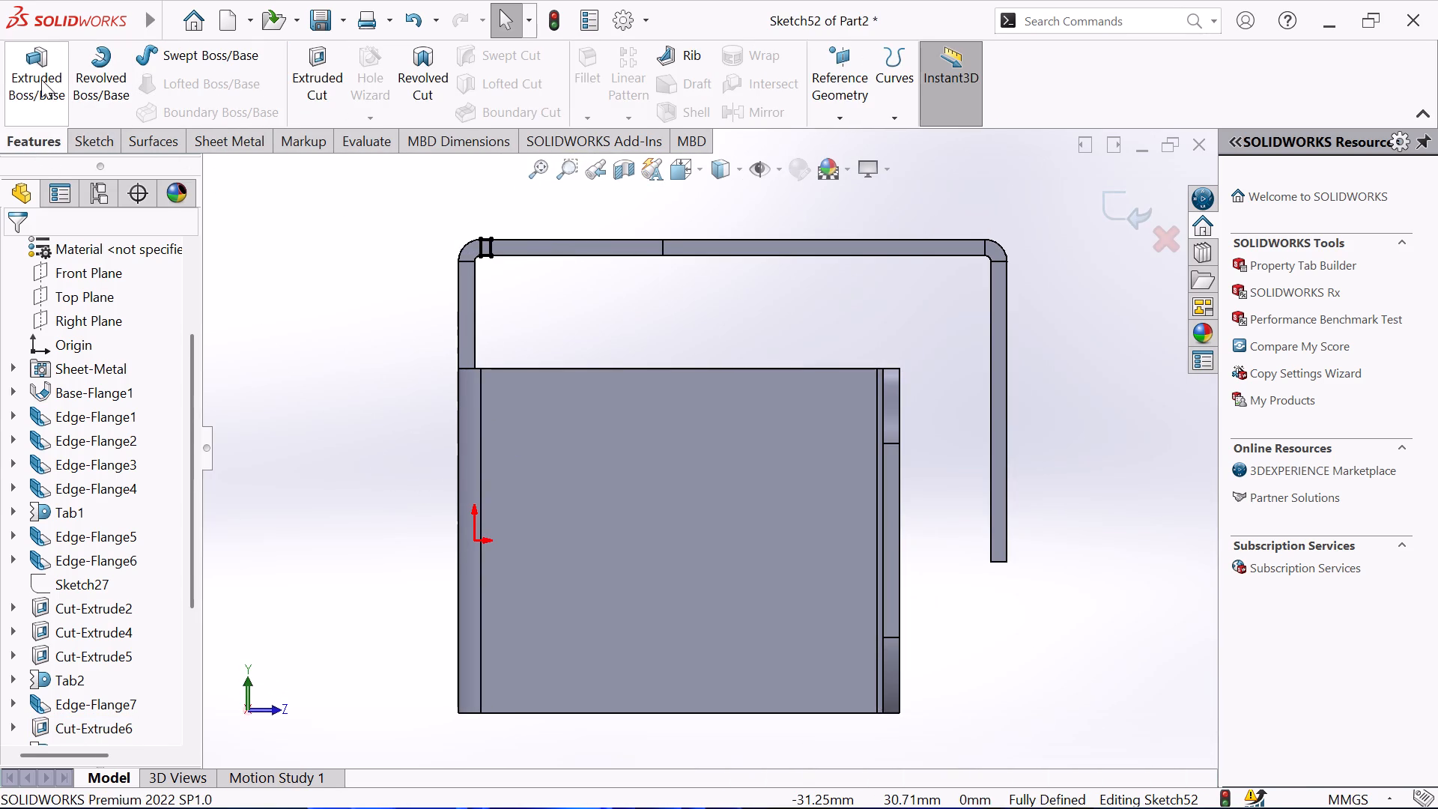
{"action": "left_click", "coordinate": [41, 79]}
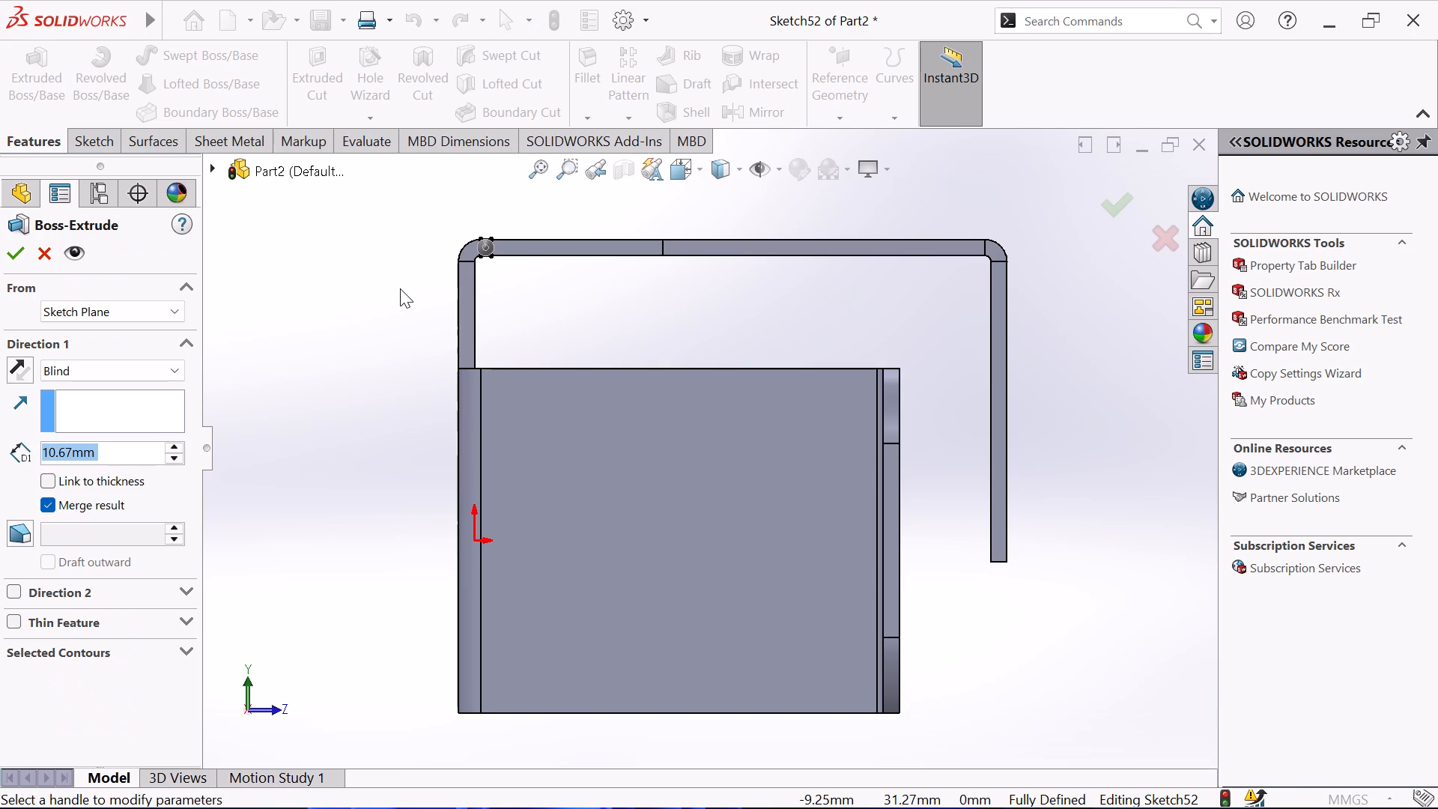
{"action": "left_click", "coordinate": [20, 249]}
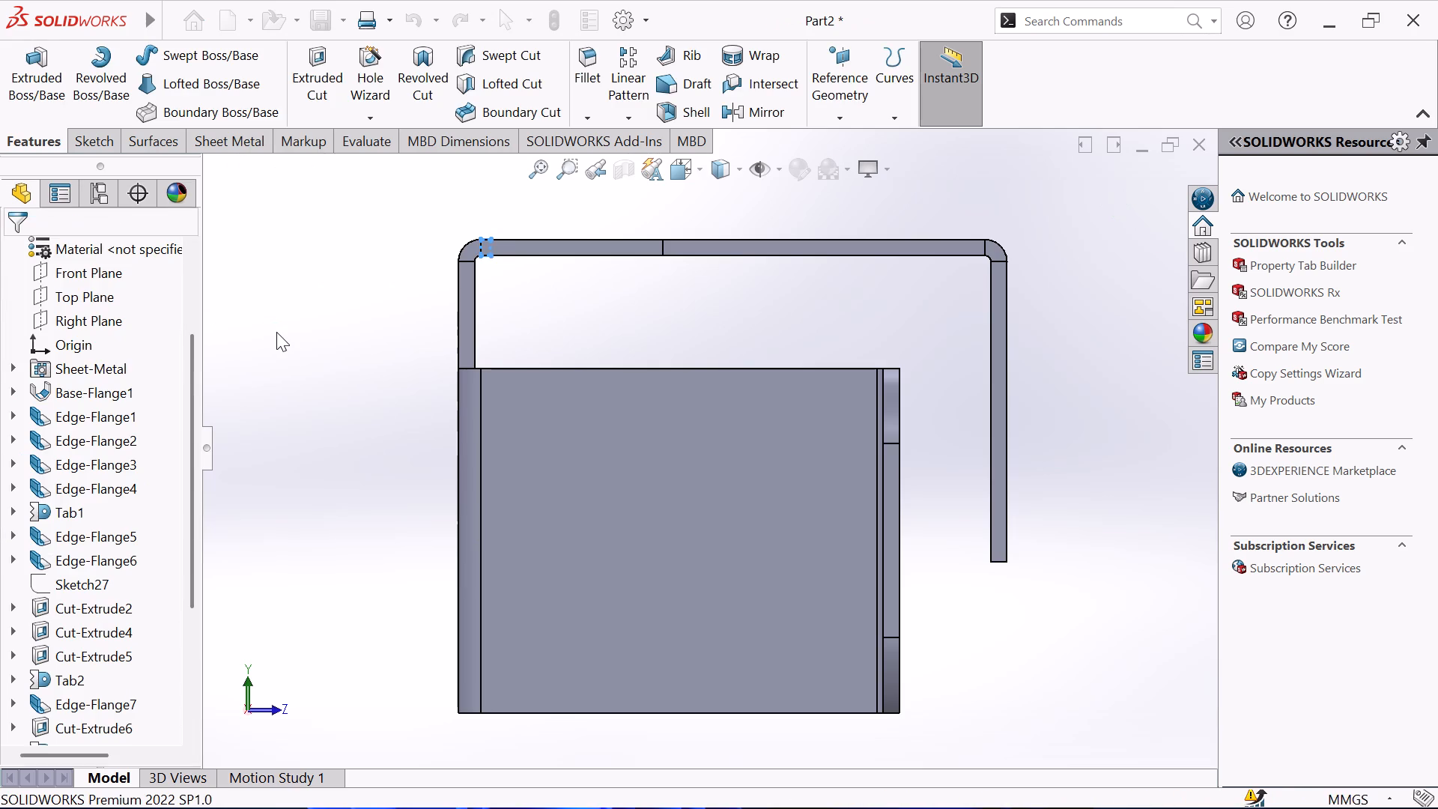
{"action": "left_click", "coordinate": [276, 332]}
Examine the filled bend area beside the chamfered side step and the whole bracket from several angles.
{"action": "middle_click_drag", "start_coordinate": [712, 308], "coordinate": [583, 121]}
{"action": "middle_click_drag", "start_coordinate": [679, 549], "coordinate": [686, 439]}
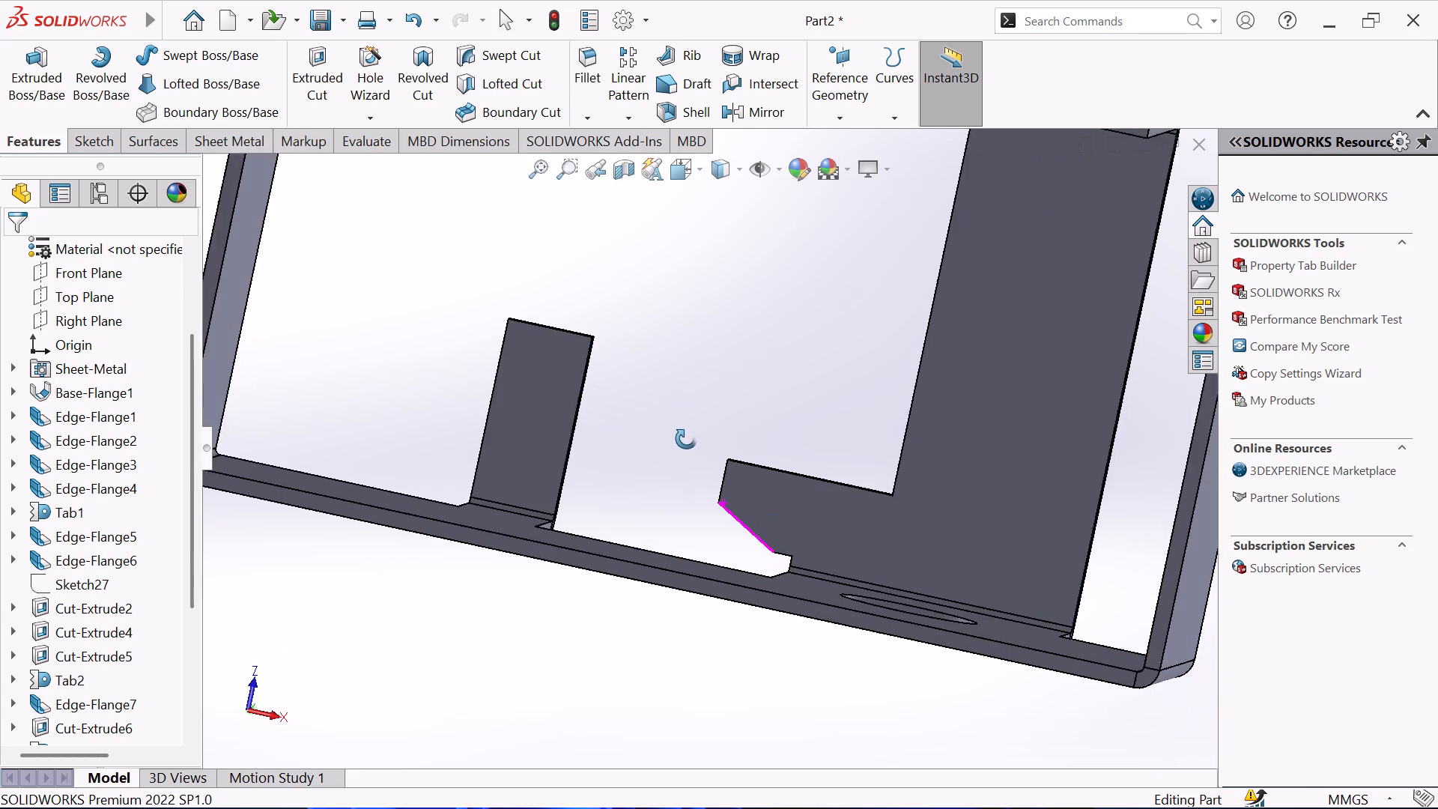
{"action": "middle_click_drag", "start_coordinate": [686, 439], "coordinate": [709, 515]}
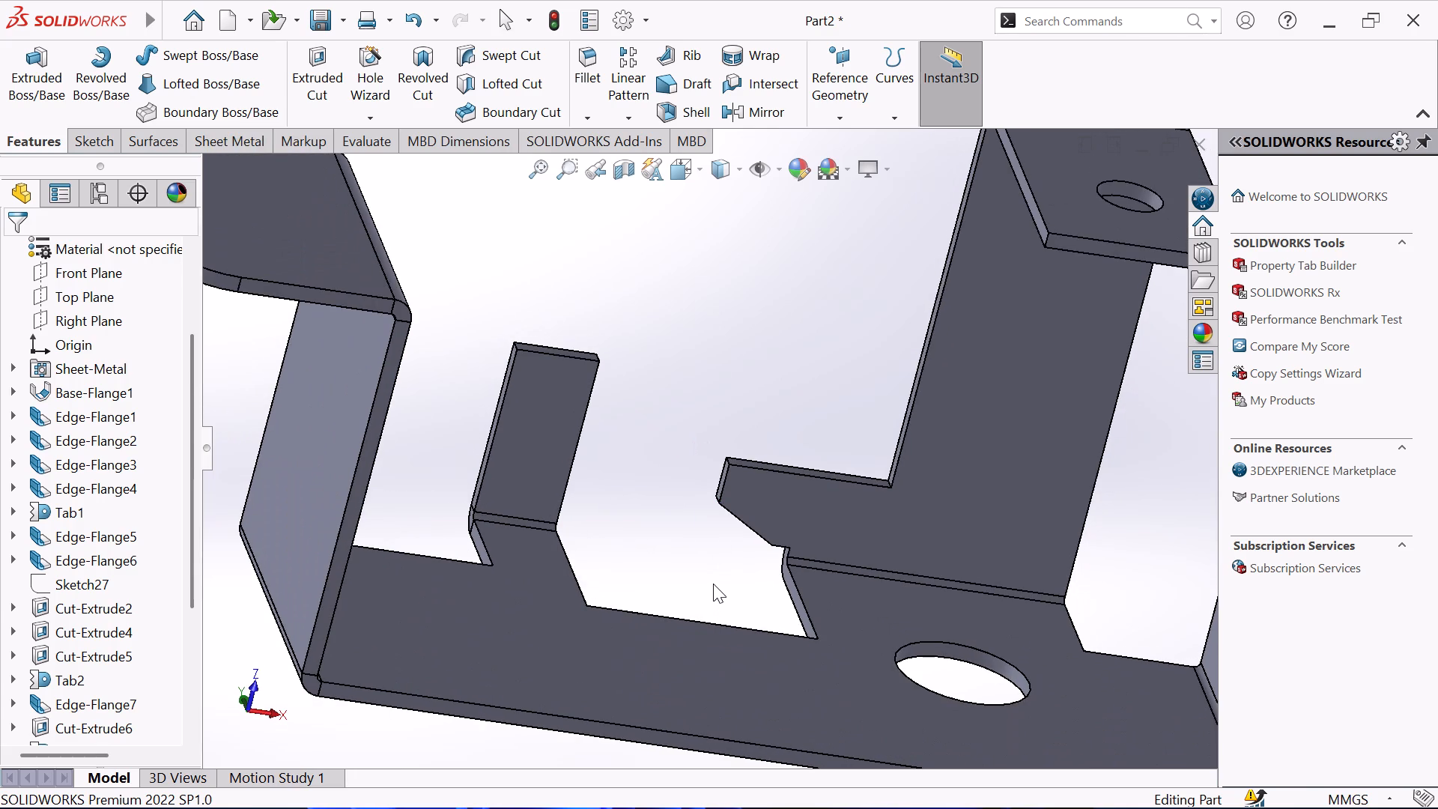
{"action": "middle_click_drag", "start_coordinate": [753, 377], "coordinate": [792, 362]}
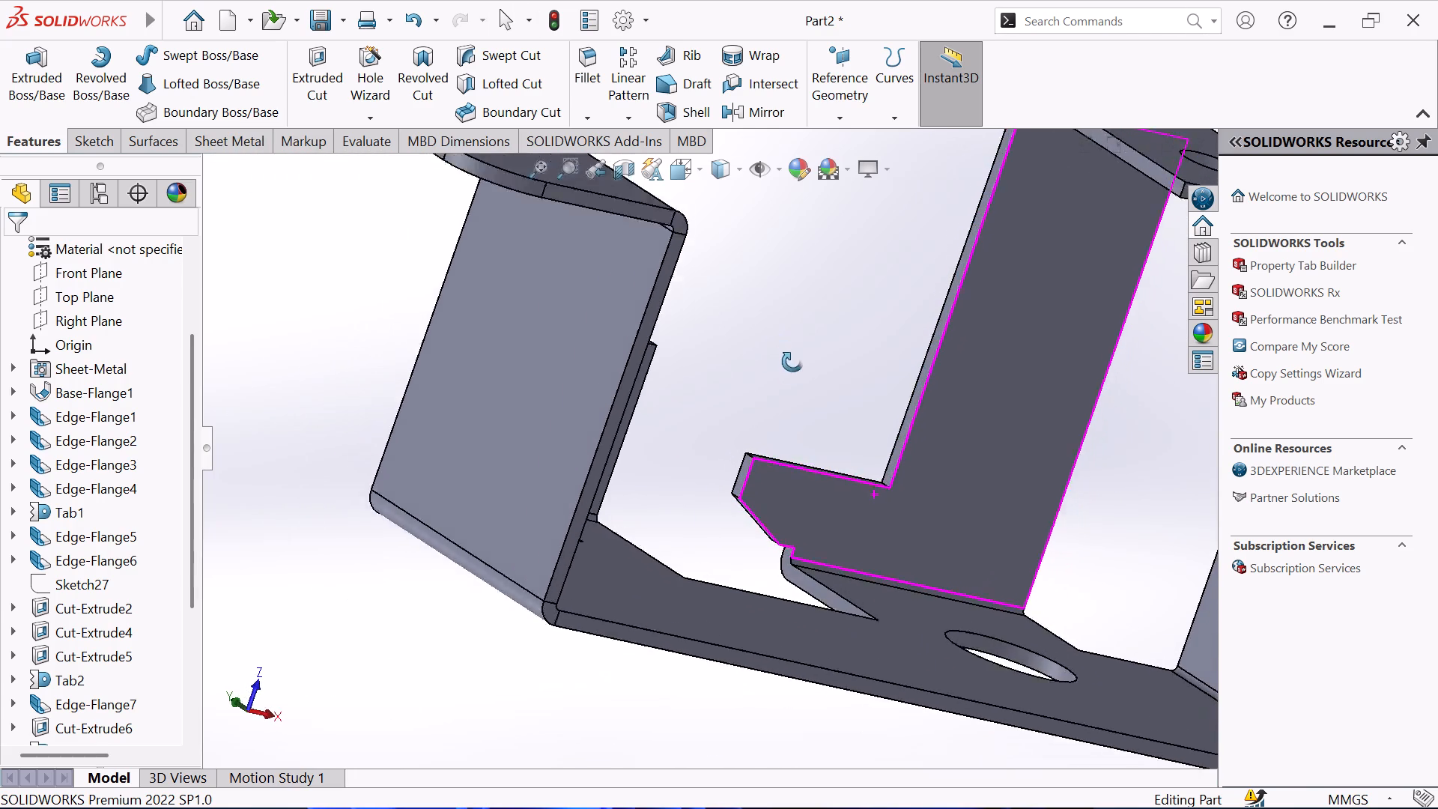
{"action": "middle_click_drag", "start_coordinate": [792, 362], "coordinate": [714, 524]}
{"action": "scroll", "coordinate": [918, 705], "scroll_direction": "up", "scroll_amount": 3}
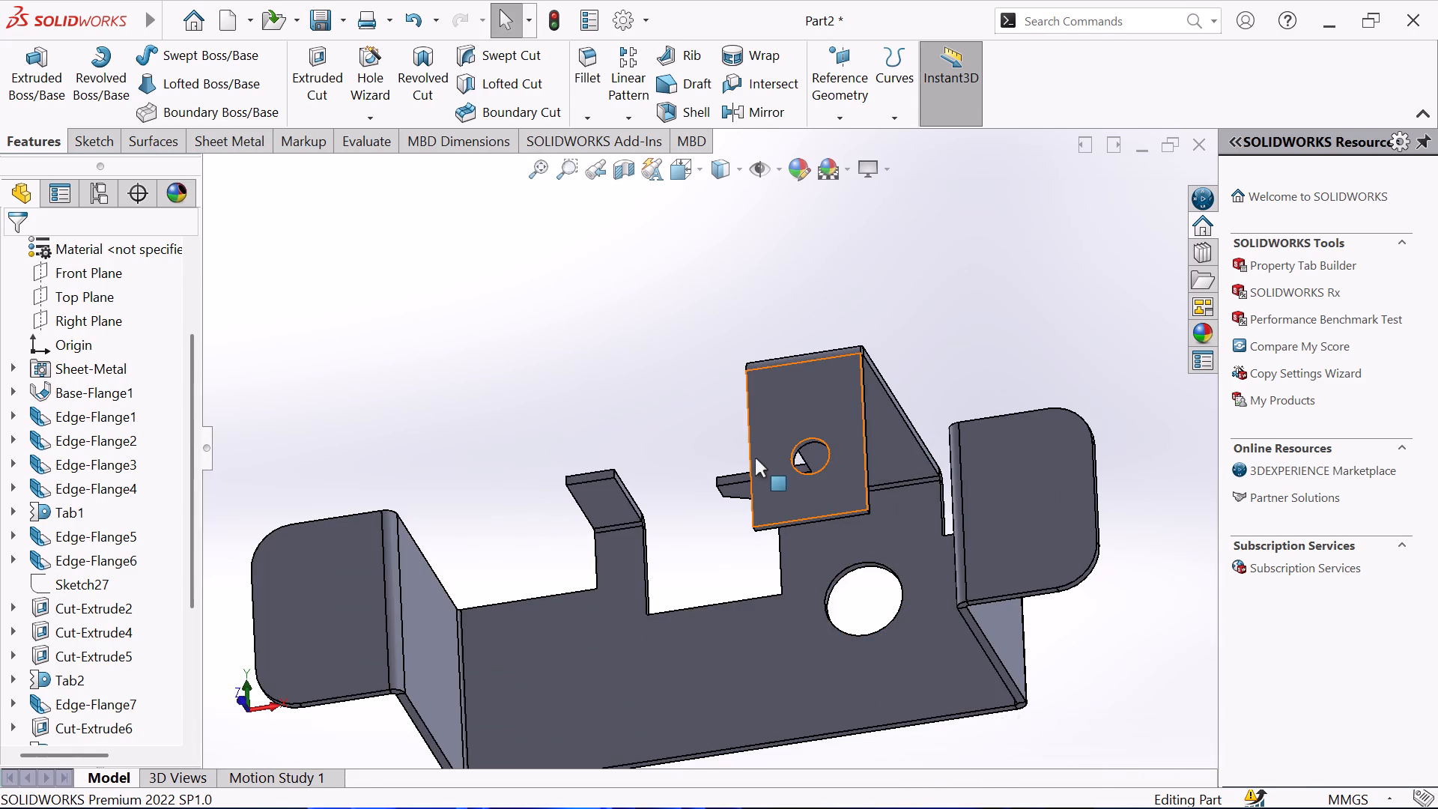
{"action": "middle_click_drag", "start_coordinate": [675, 461], "coordinate": [702, 605]}
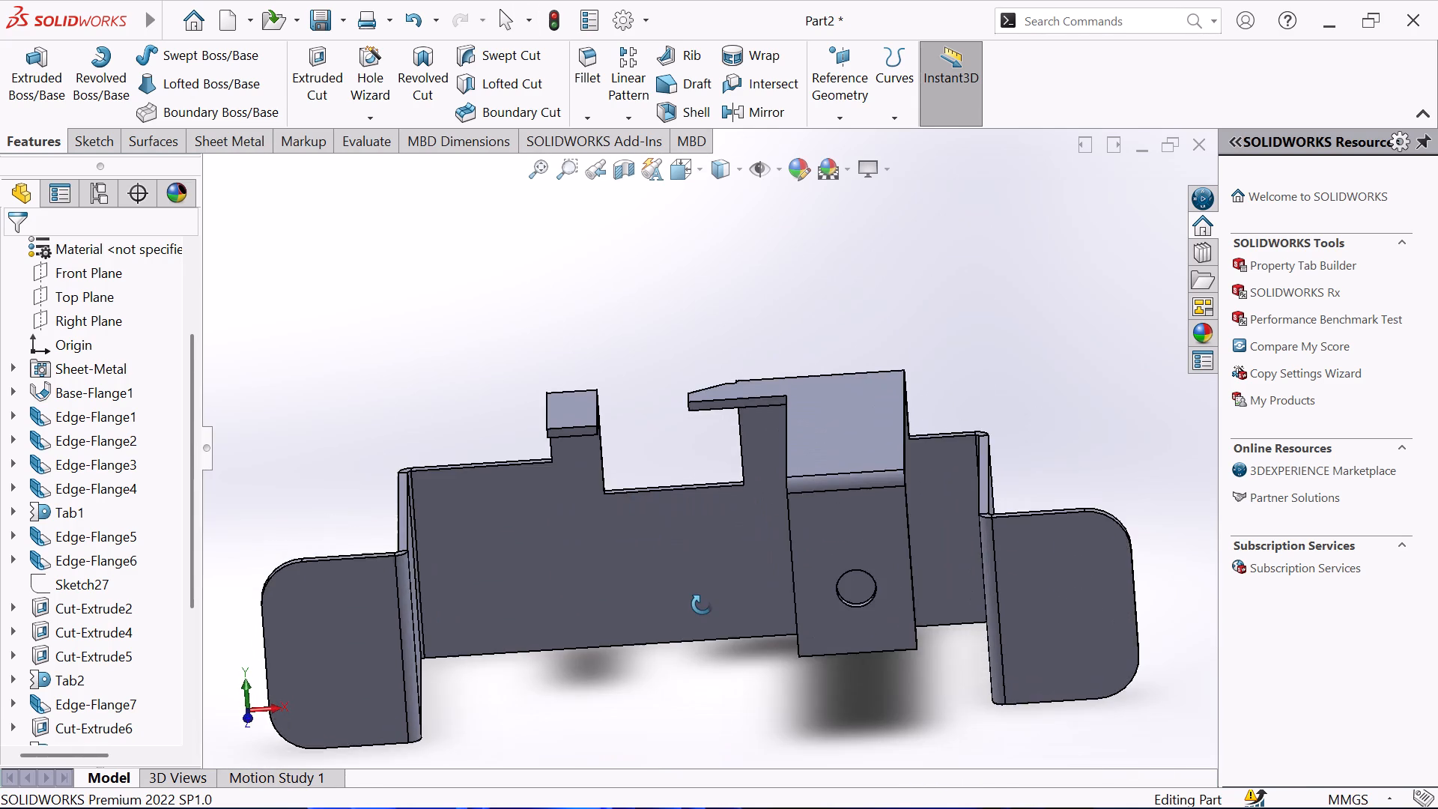
{"action": "middle_click_drag", "start_coordinate": [702, 605], "coordinate": [697, 557]}
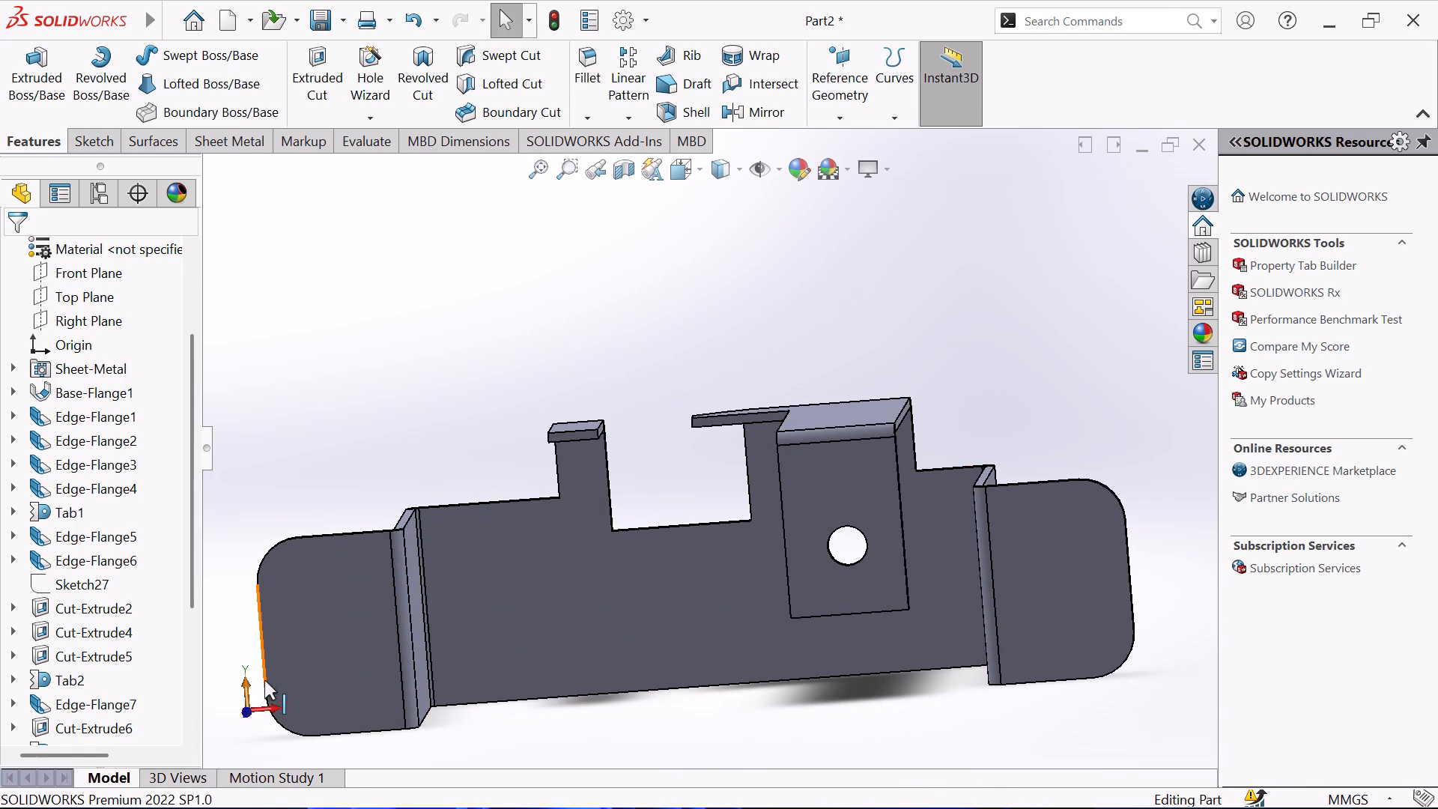
Delete the cut feature that makes the large hole in the base, along with its leftover circle sketch.
{"action": "right_click", "coordinate": [95, 606]}
{"action": "left_click", "coordinate": [160, 468]}
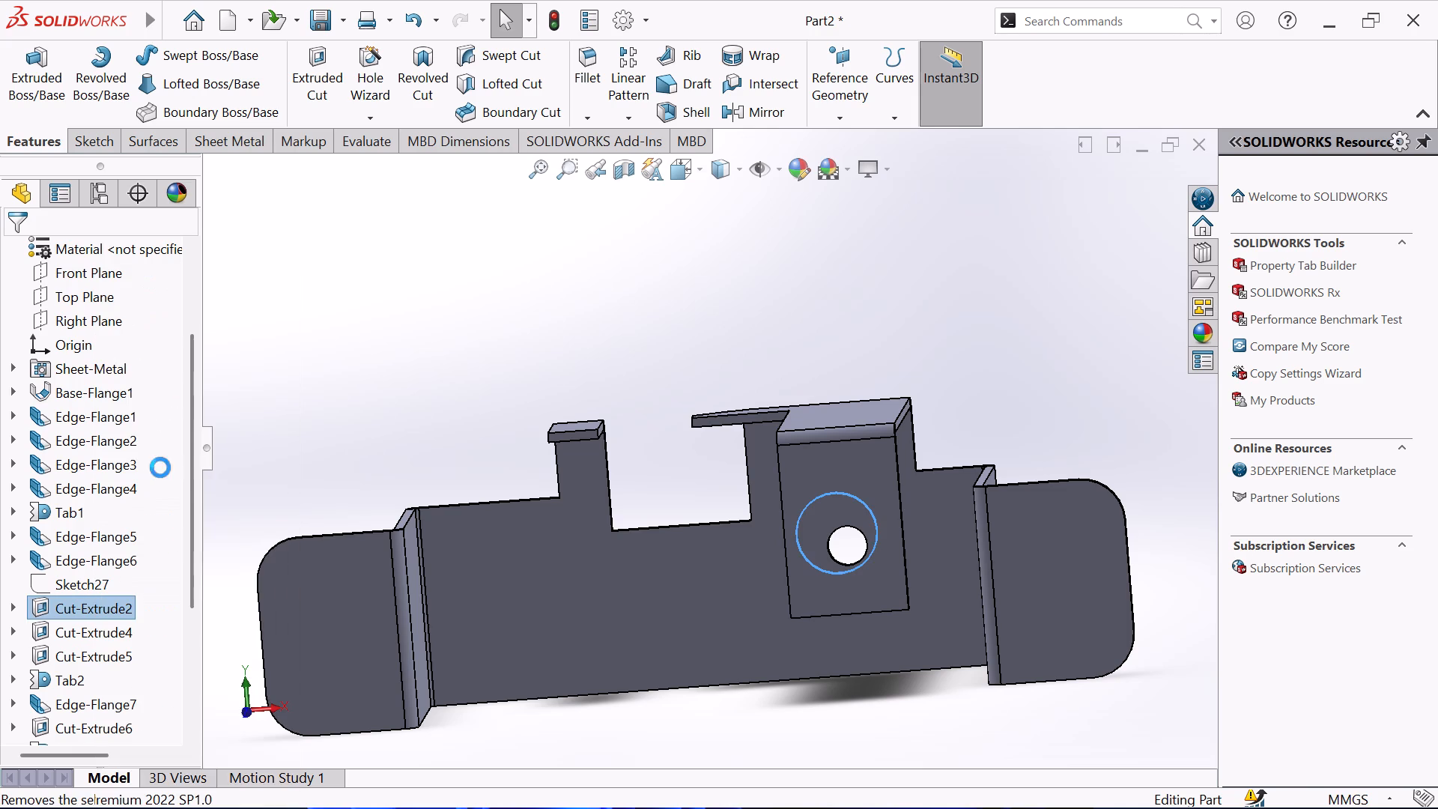
{"action": "left_click", "coordinate": [879, 148]}
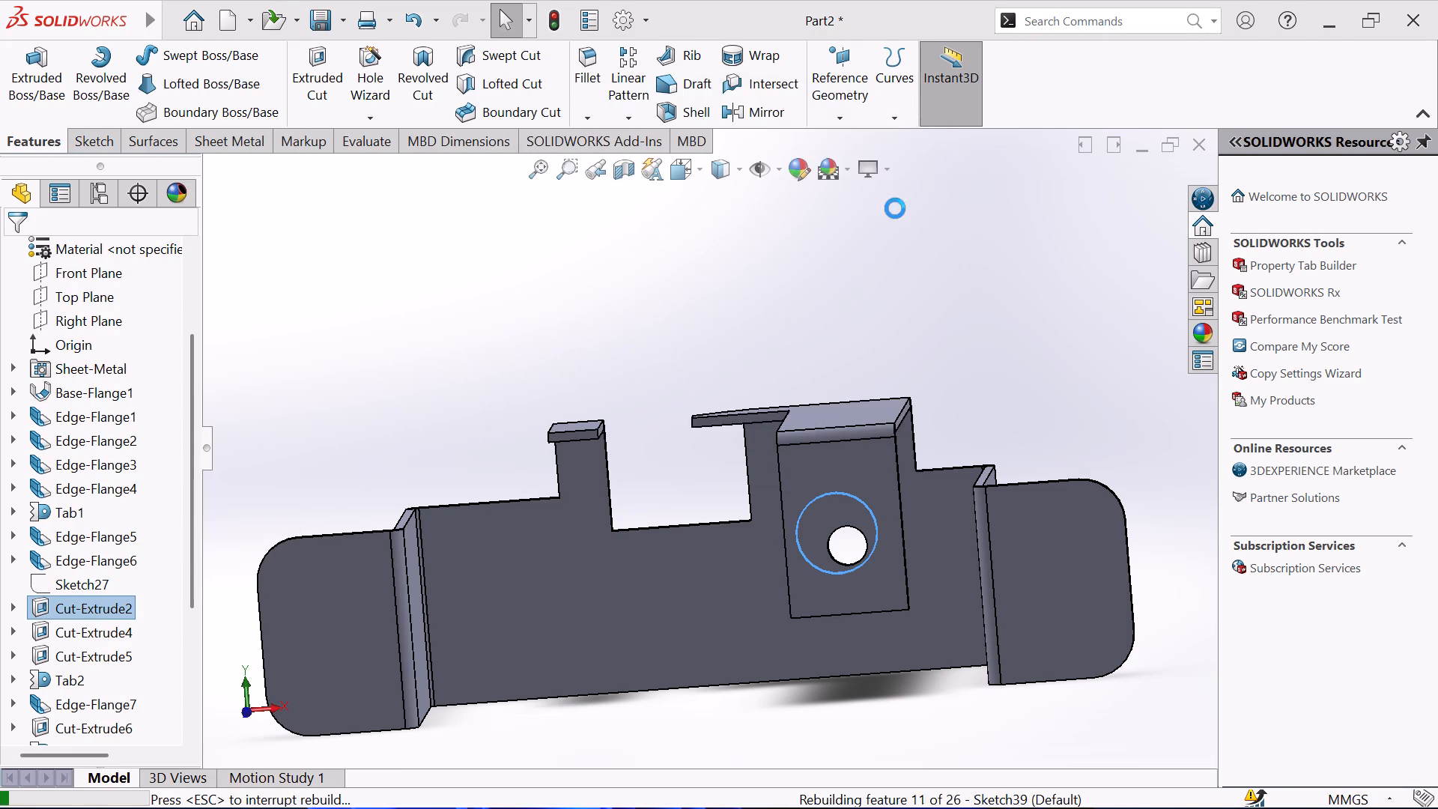
{"action": "left_click", "coordinate": [989, 425]}
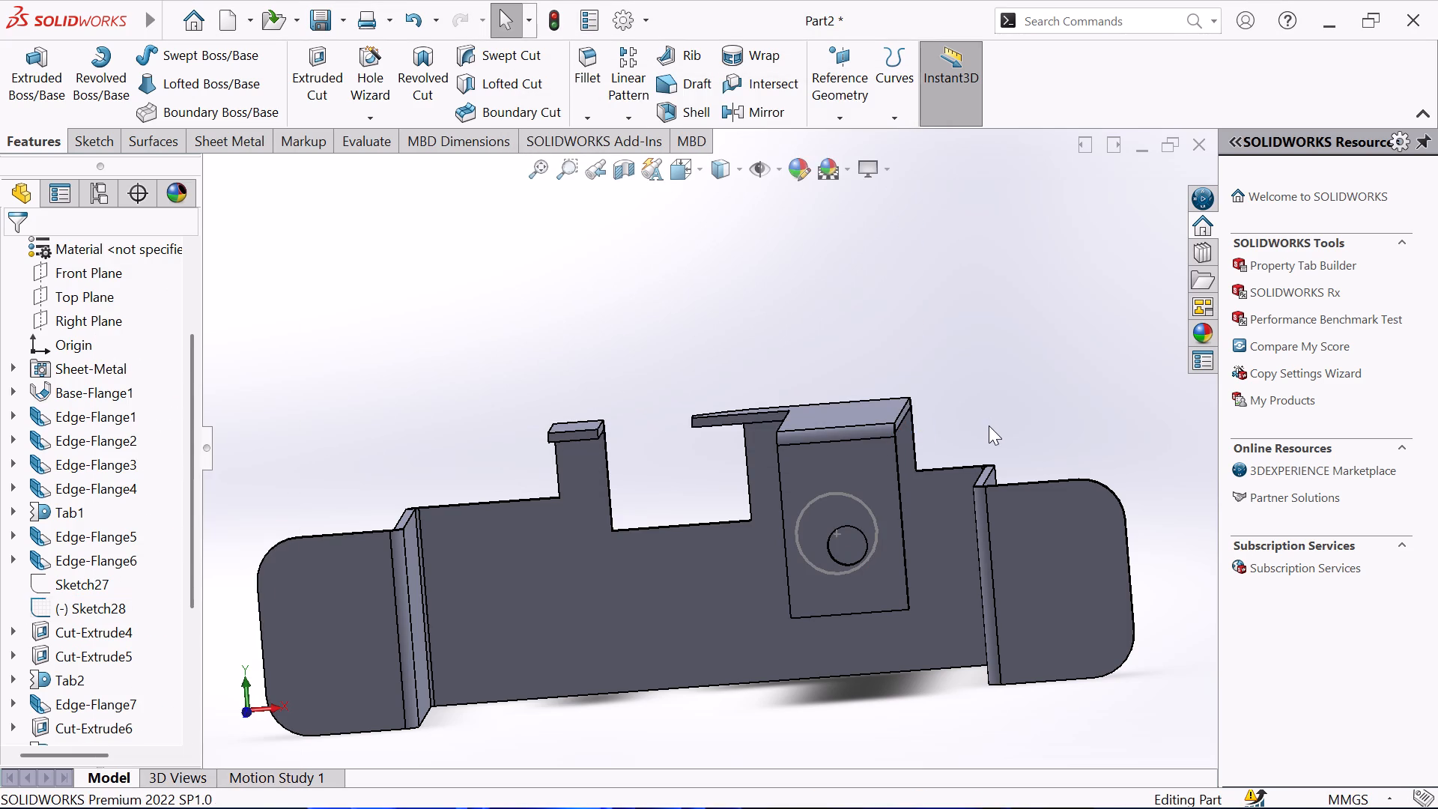
{"action": "right_click", "coordinate": [870, 517]}
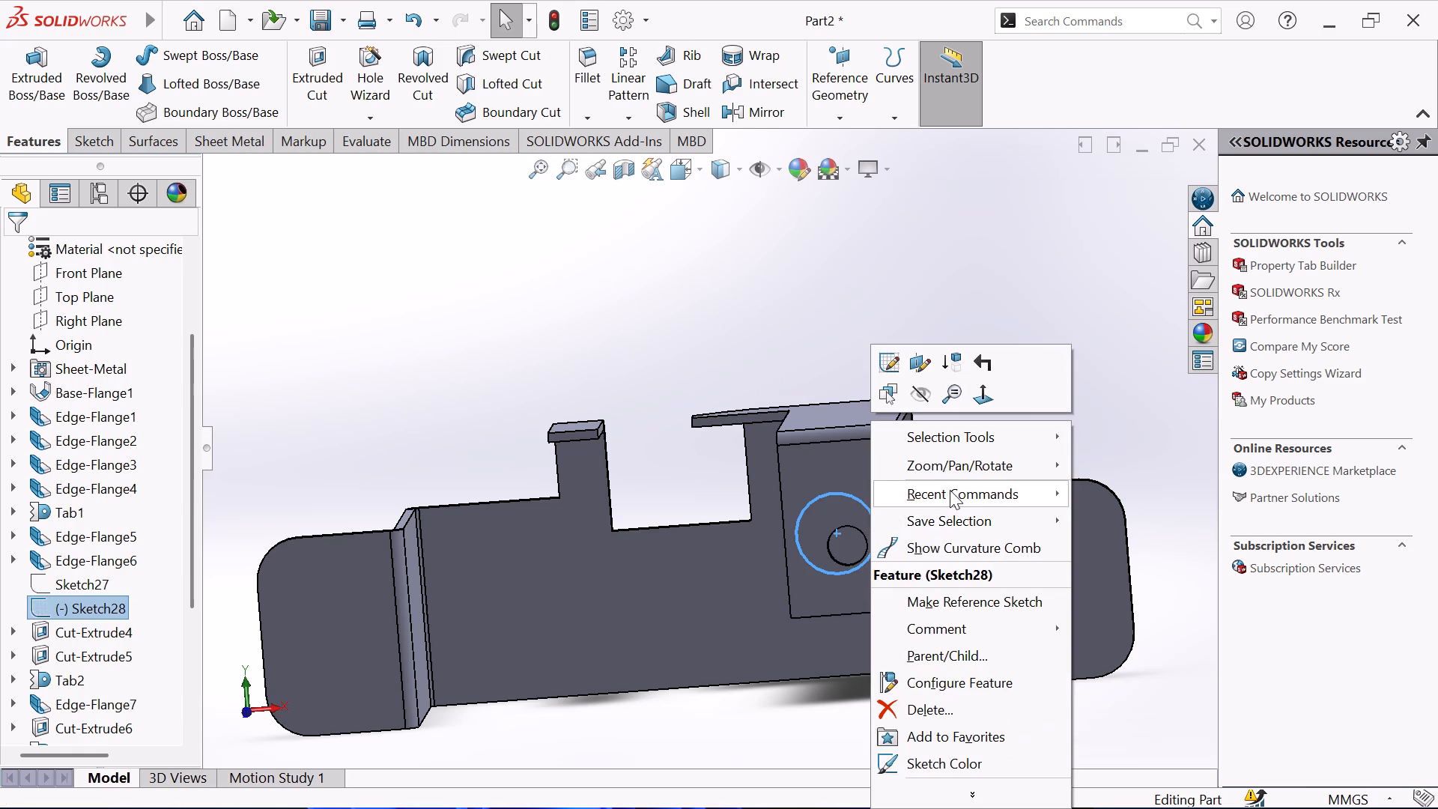
{"action": "left_click", "coordinate": [938, 706]}
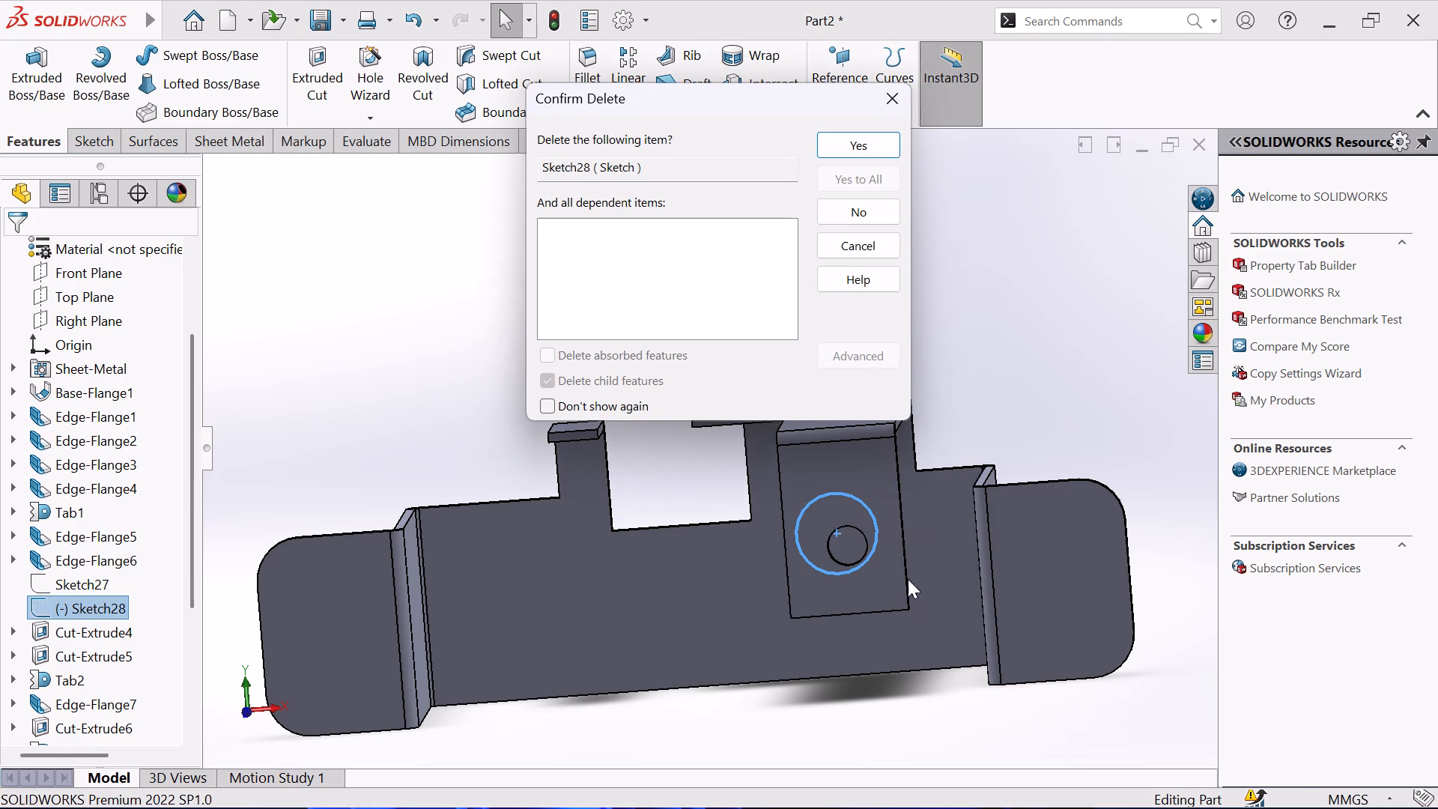
{"action": "left_click", "coordinate": [867, 148]}
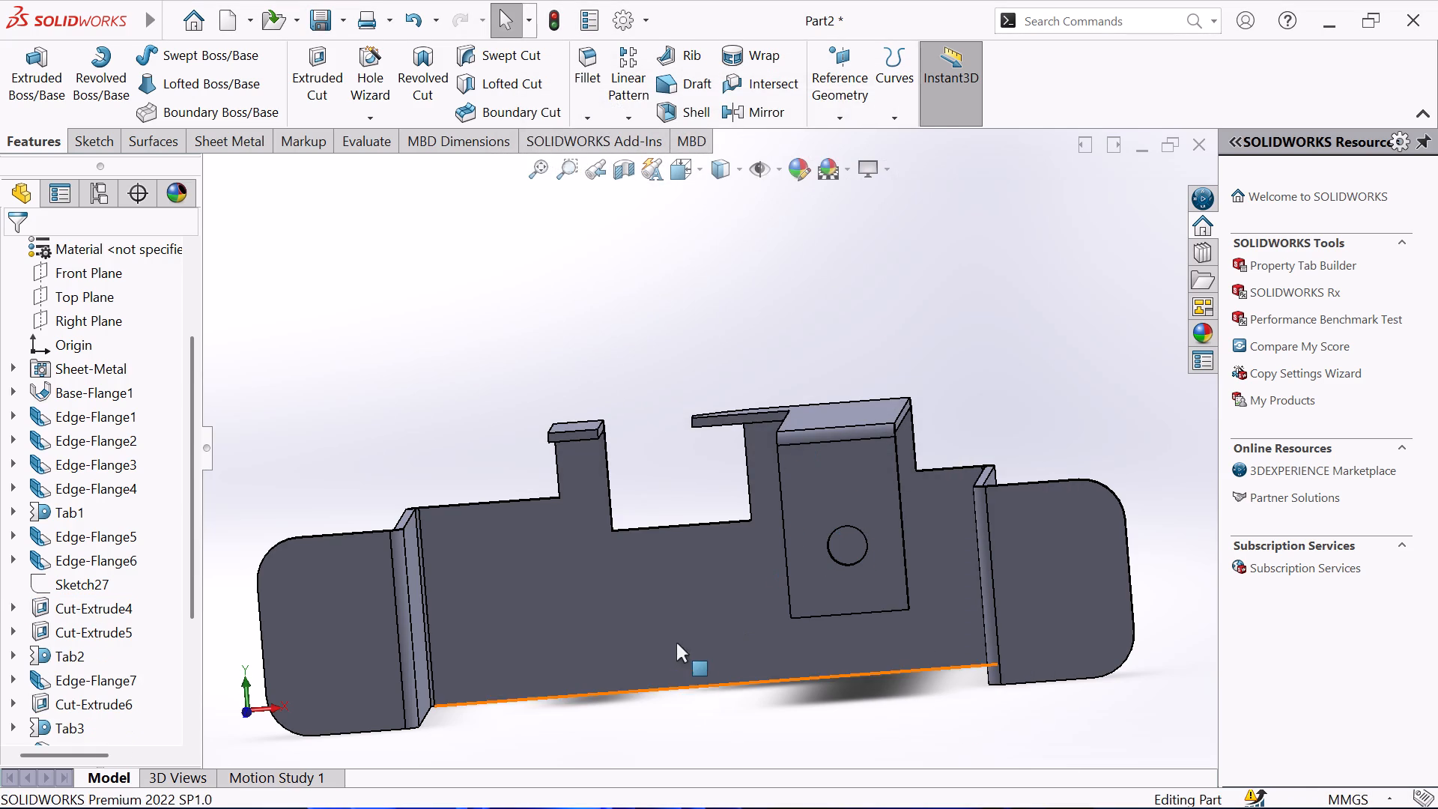
Start a sketch on the base face and convert the edge of the small hole in the bent tab into it.
{"action": "left_click", "coordinate": [676, 643]}
{"action": "left_click", "coordinate": [758, 599]}
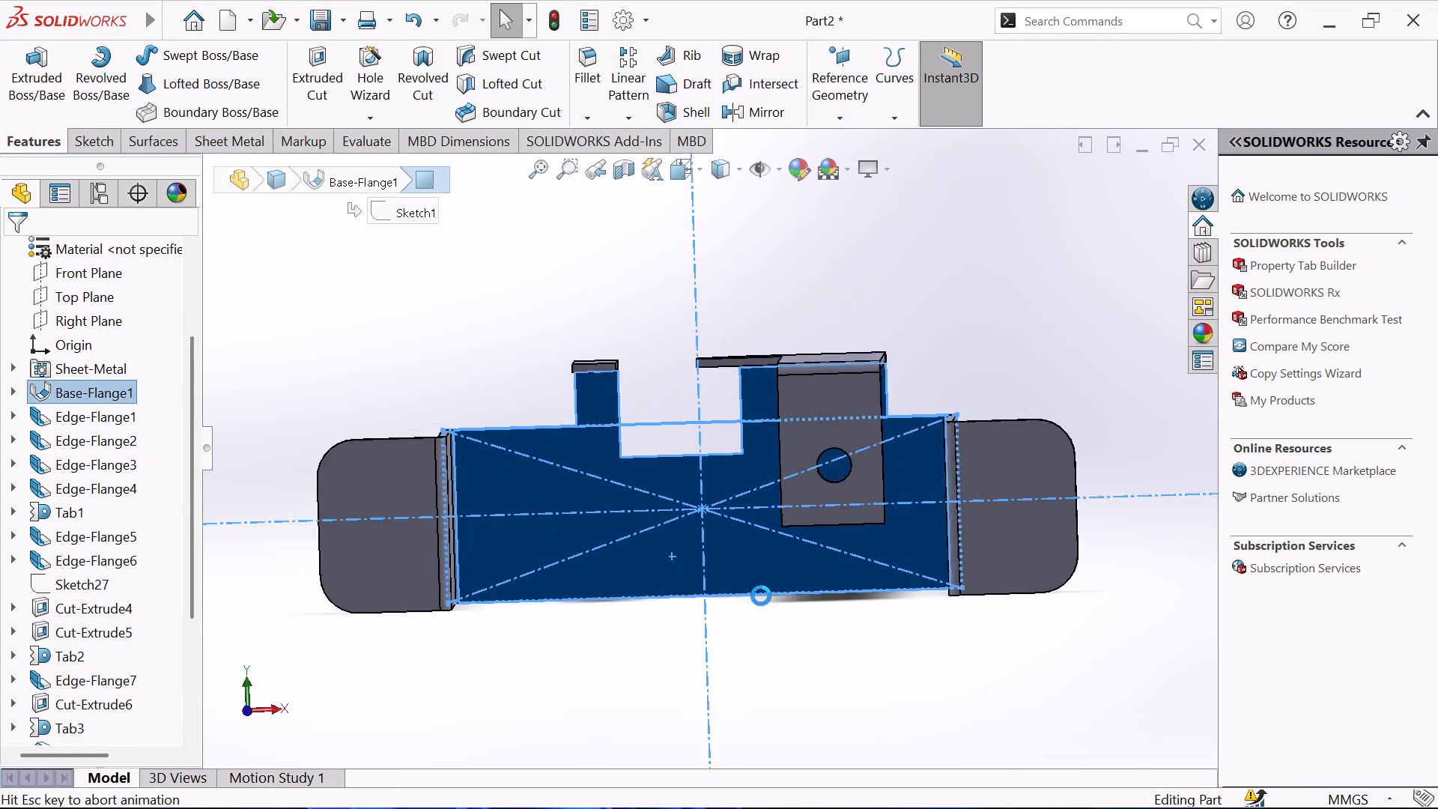
{"action": "left_click", "coordinate": [520, 294]}
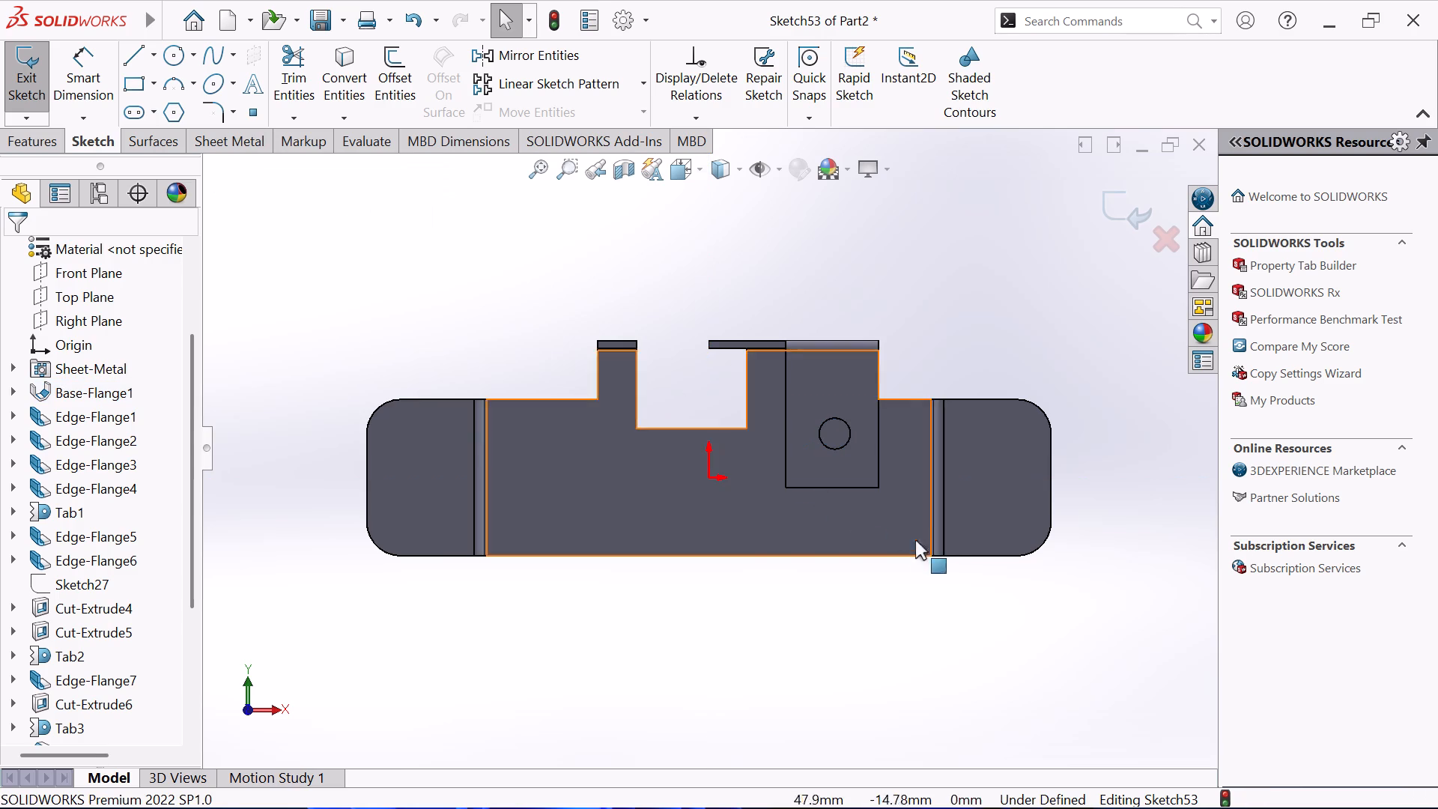
{"action": "left_click", "coordinate": [844, 420]}
{"action": "left_click", "coordinate": [354, 86]}
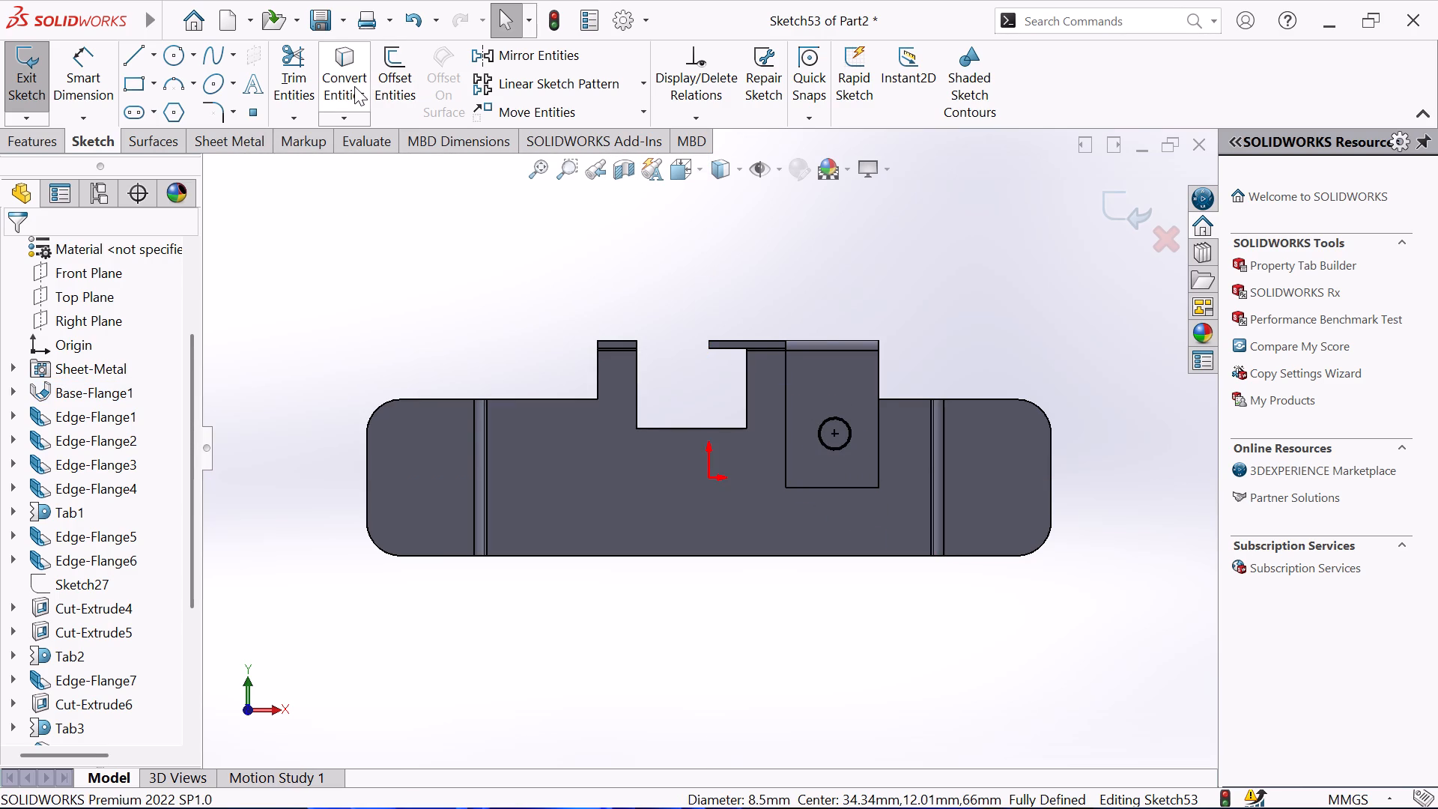
Sketch a circle on the base concentric with the converted hole edge and dimension its diameter to 17.33 mm.
{"action": "left_click", "coordinate": [175, 55]}
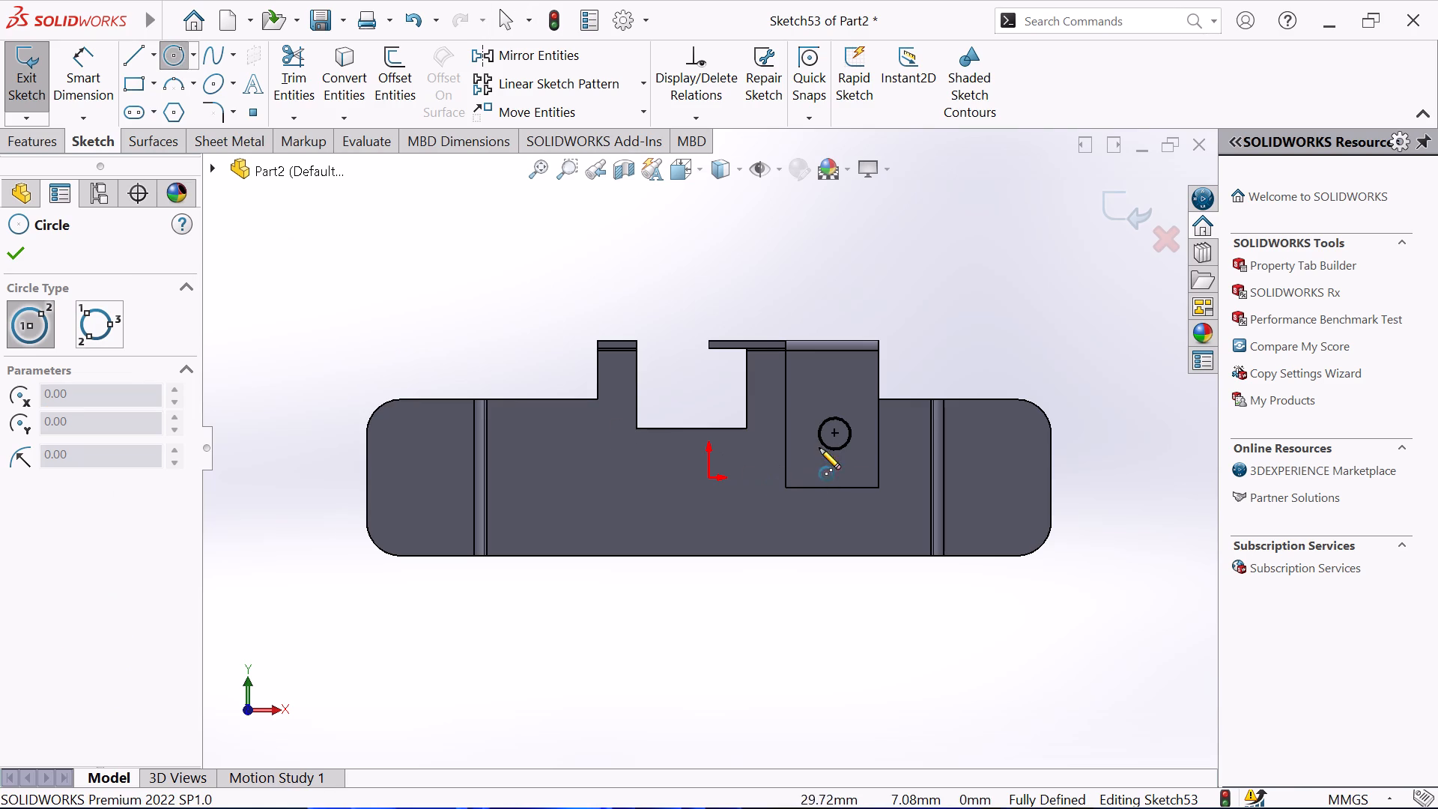
{"action": "left_click", "coordinate": [837, 434]}
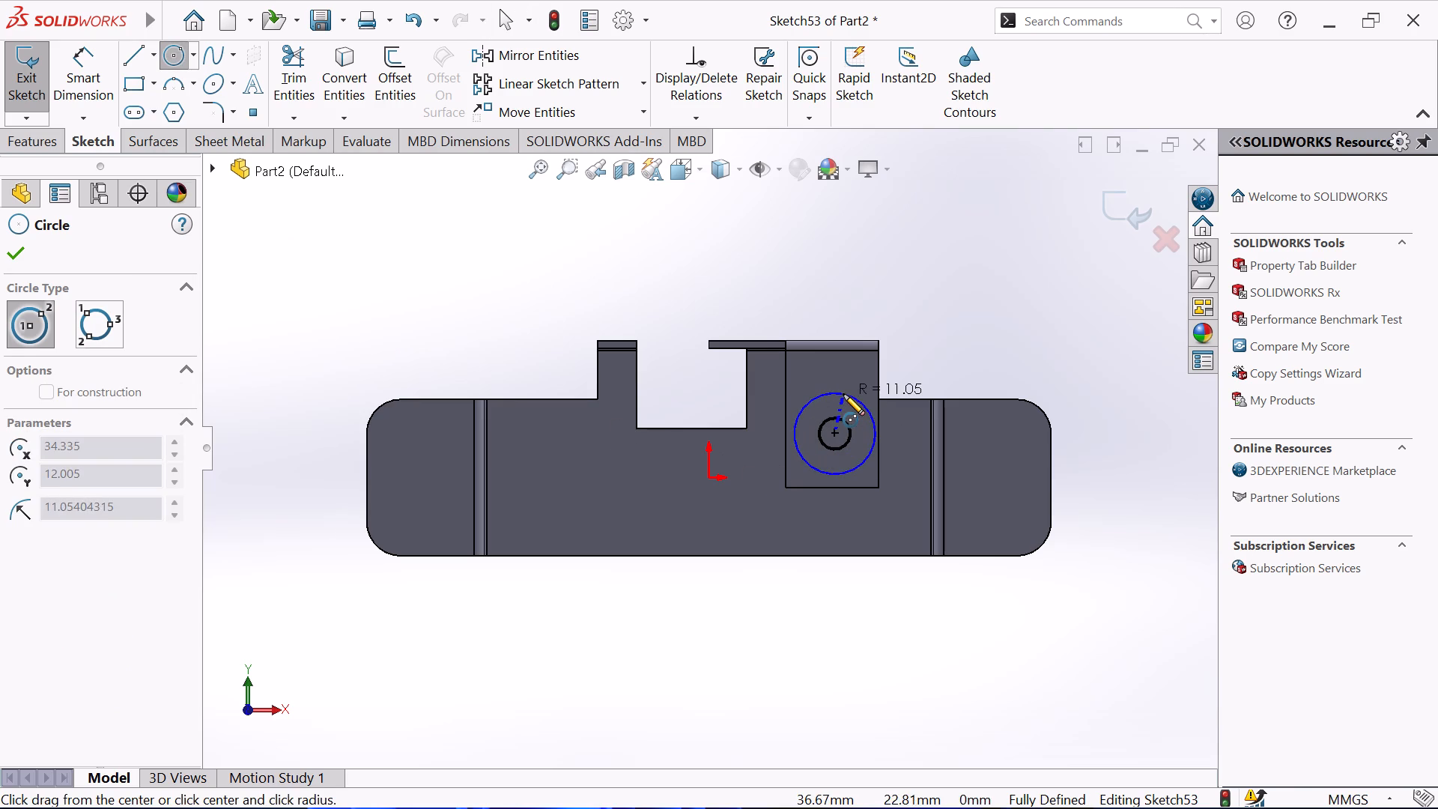
{"action": "left_click", "coordinate": [843, 394]}
{"action": "right_click", "coordinate": [841, 267]}
{"action": "left_click", "coordinate": [914, 282]}
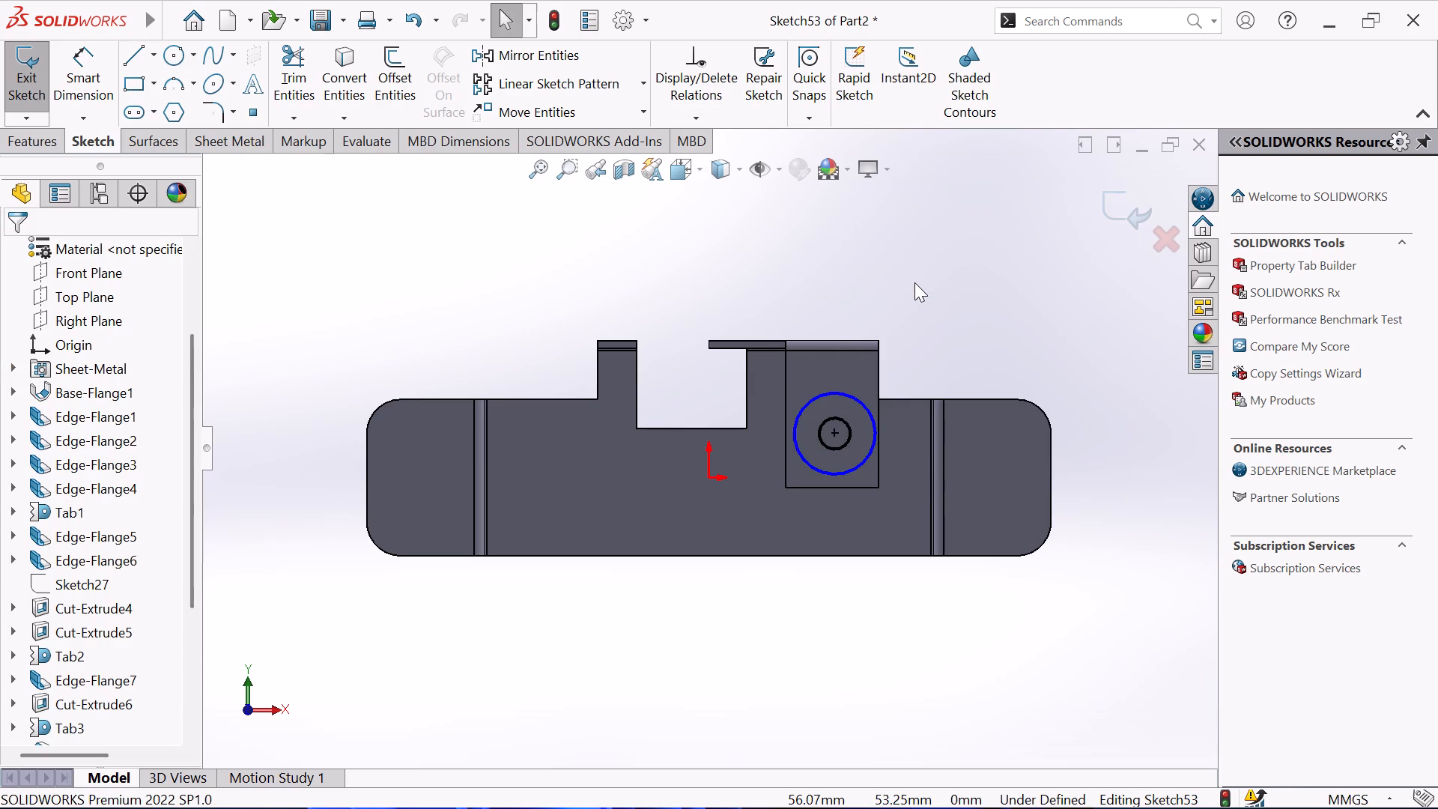
{"action": "left_click", "coordinate": [98, 81]}
{"action": "left_click", "coordinate": [854, 396]}
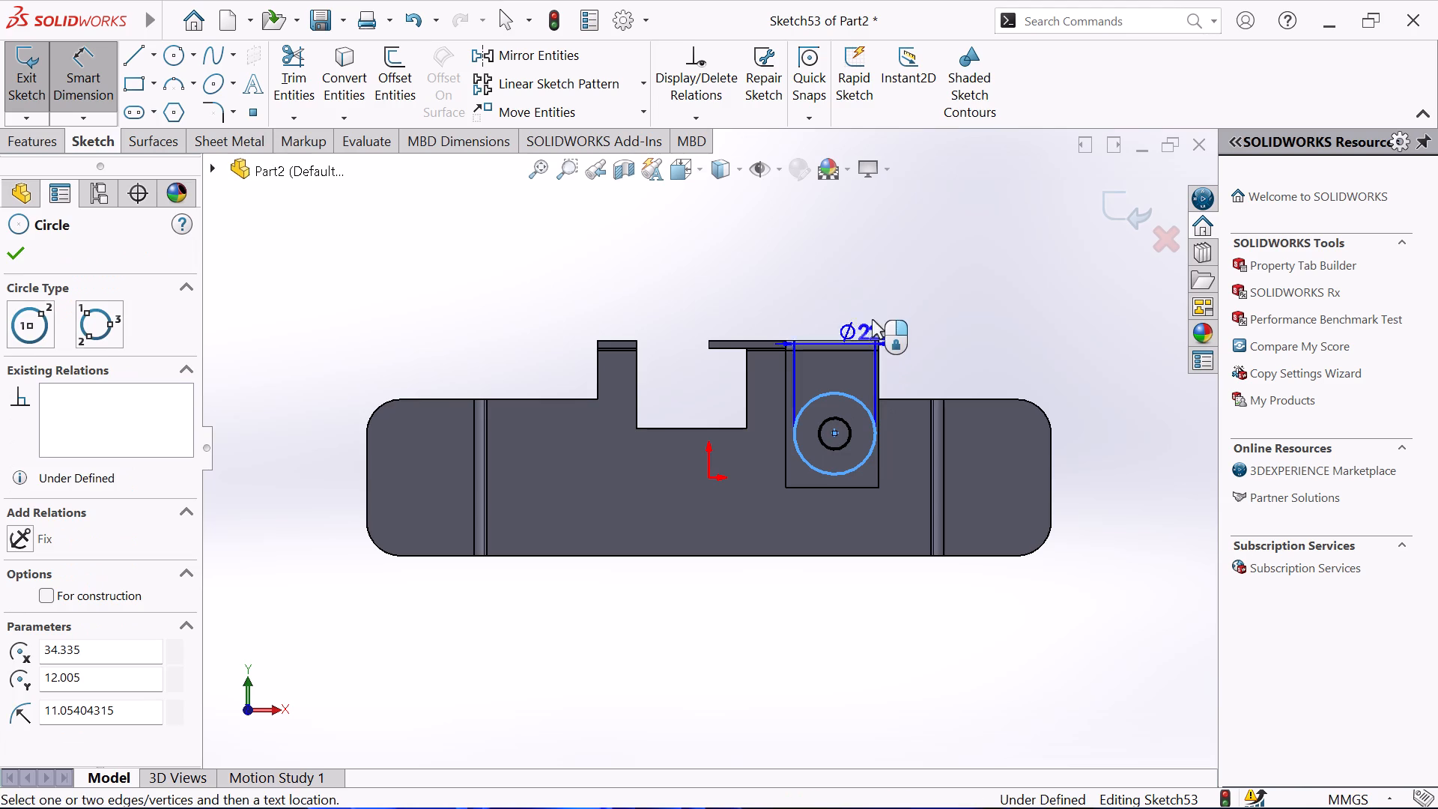
{"action": "left_click", "coordinate": [865, 295]}
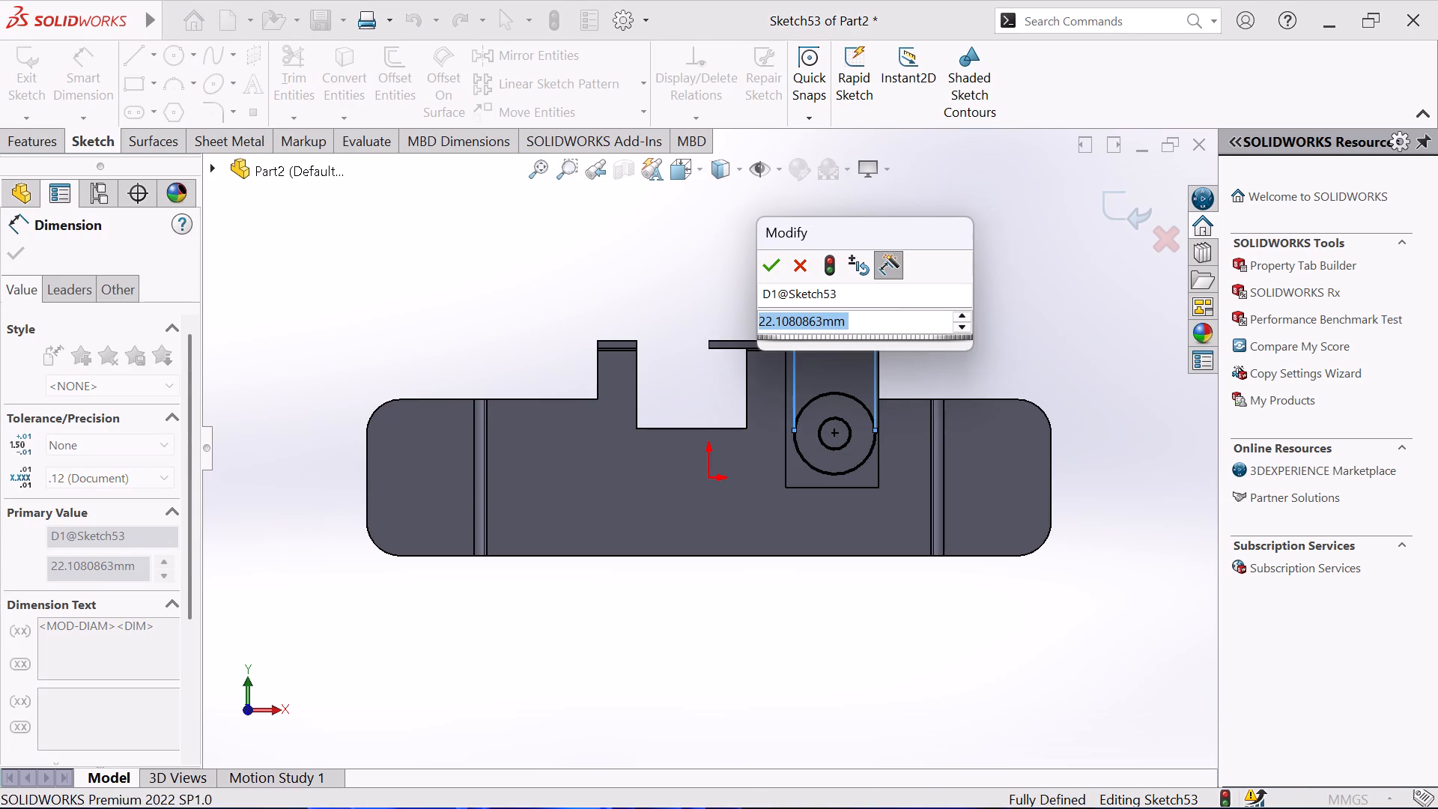
{"action": "key", "text": "1"}
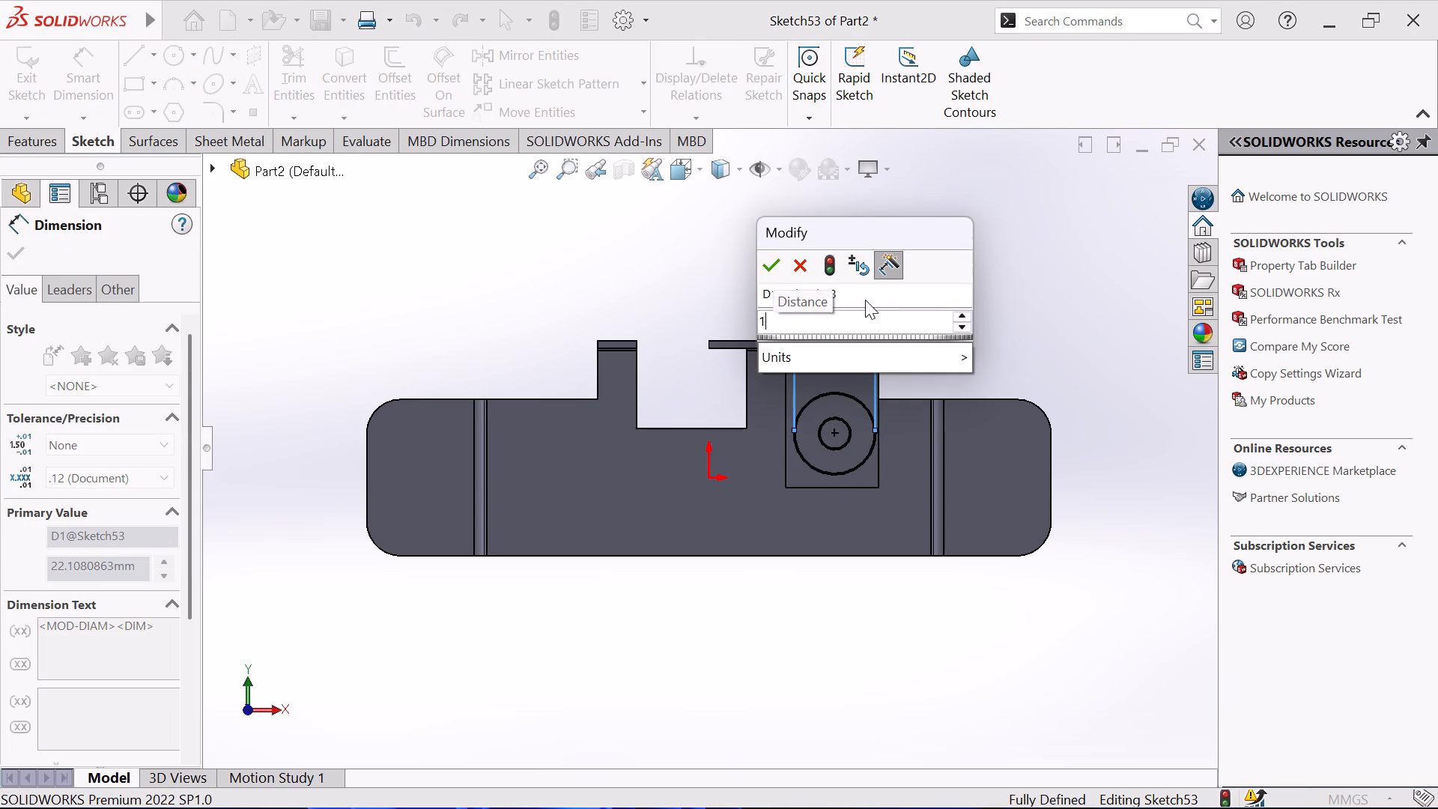
{"action": "type", "text": "7.33"}
{"action": "key", "text": "Return"}
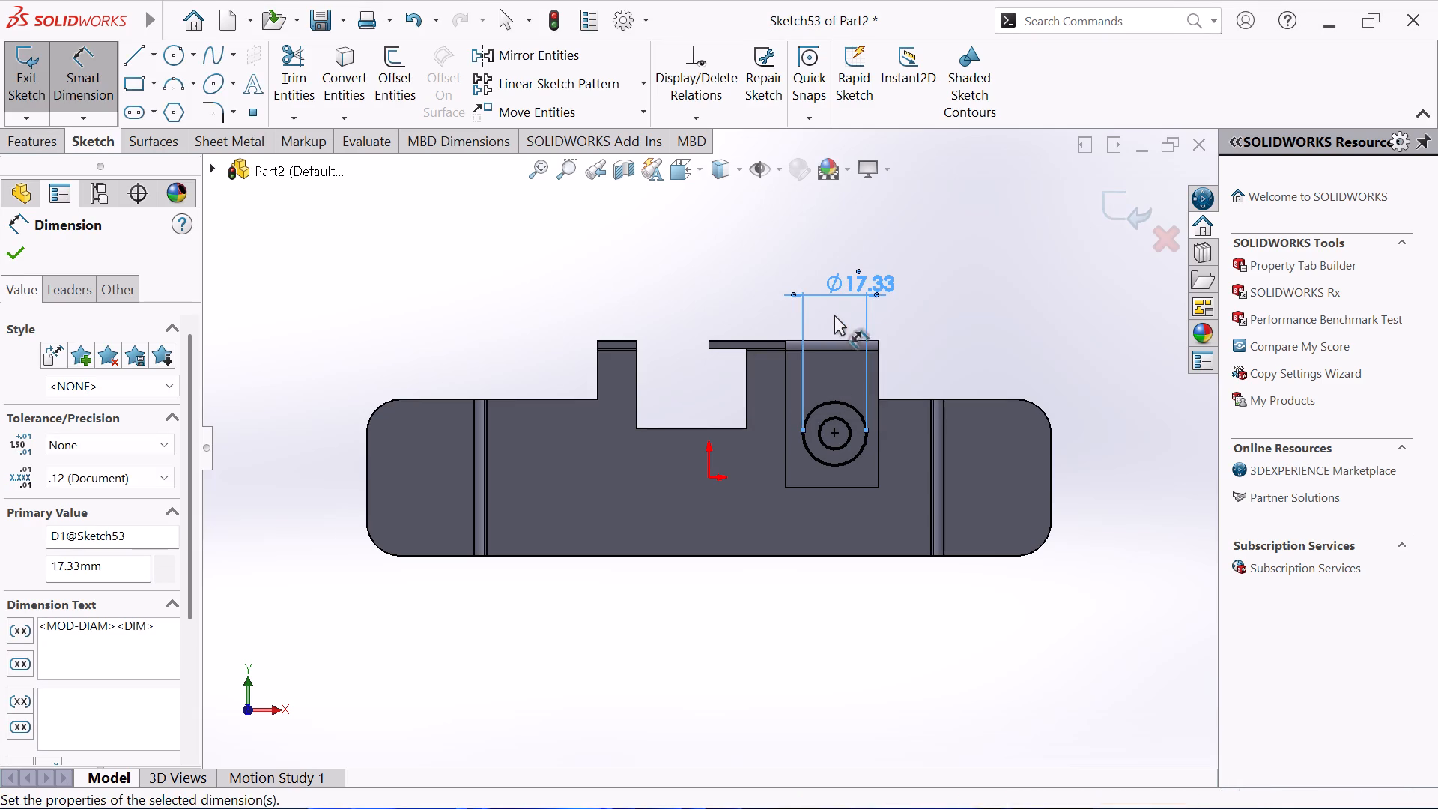
{"action": "right_click", "coordinate": [719, 295]}
{"action": "left_click", "coordinate": [780, 369]}
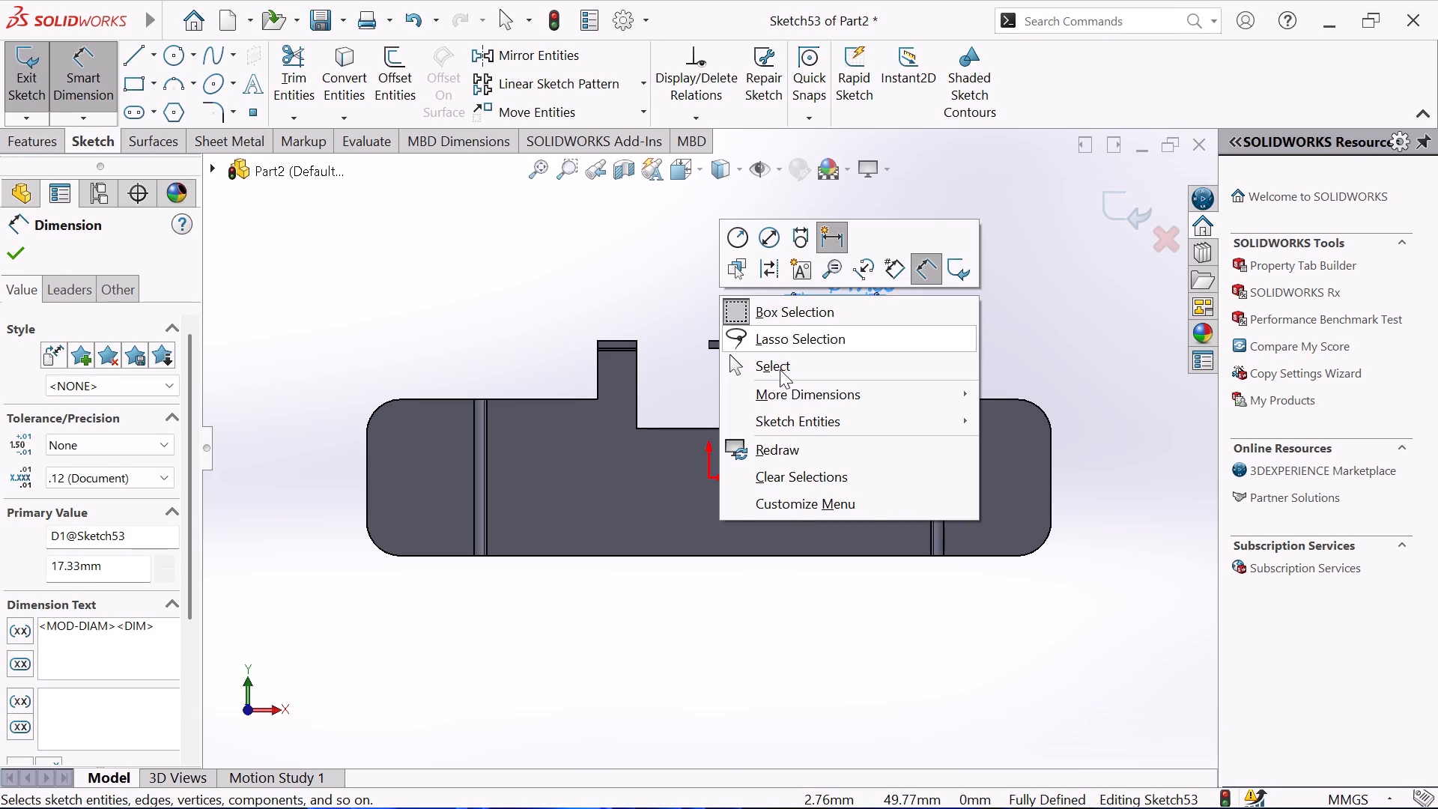
Delete the smaller converted circle from the sketch, leaving only the 17.33 mm circle.
{"action": "left_click", "coordinate": [843, 423]}
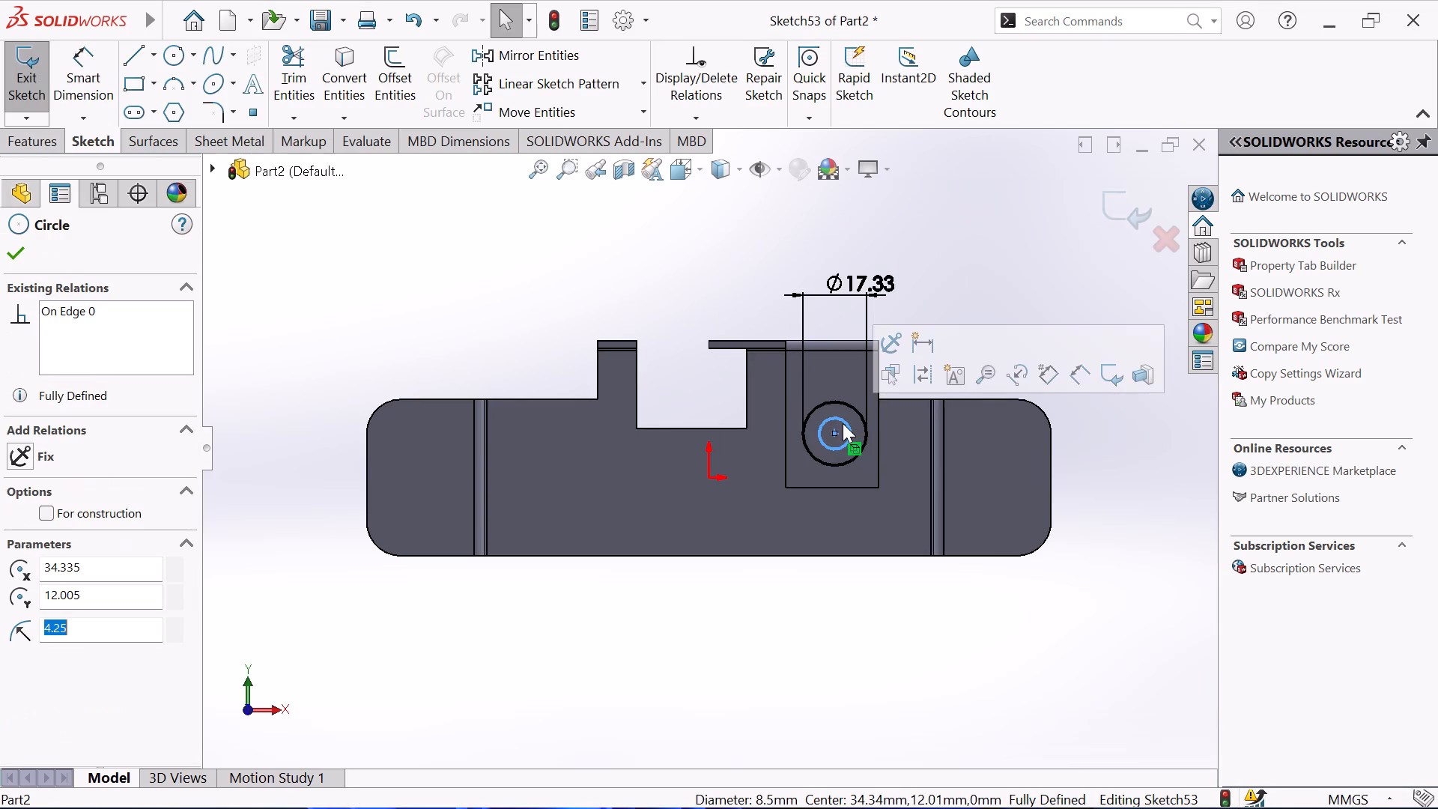
{"action": "key", "text": "Delete"}
Cut-extrude the 17.33 mm circle through the base with a blind depth of 10.67 mm and Normal cut.
{"action": "middle_click_drag", "start_coordinate": [368, 321], "coordinate": [389, 222]}
{"action": "left_click", "coordinate": [43, 150]}
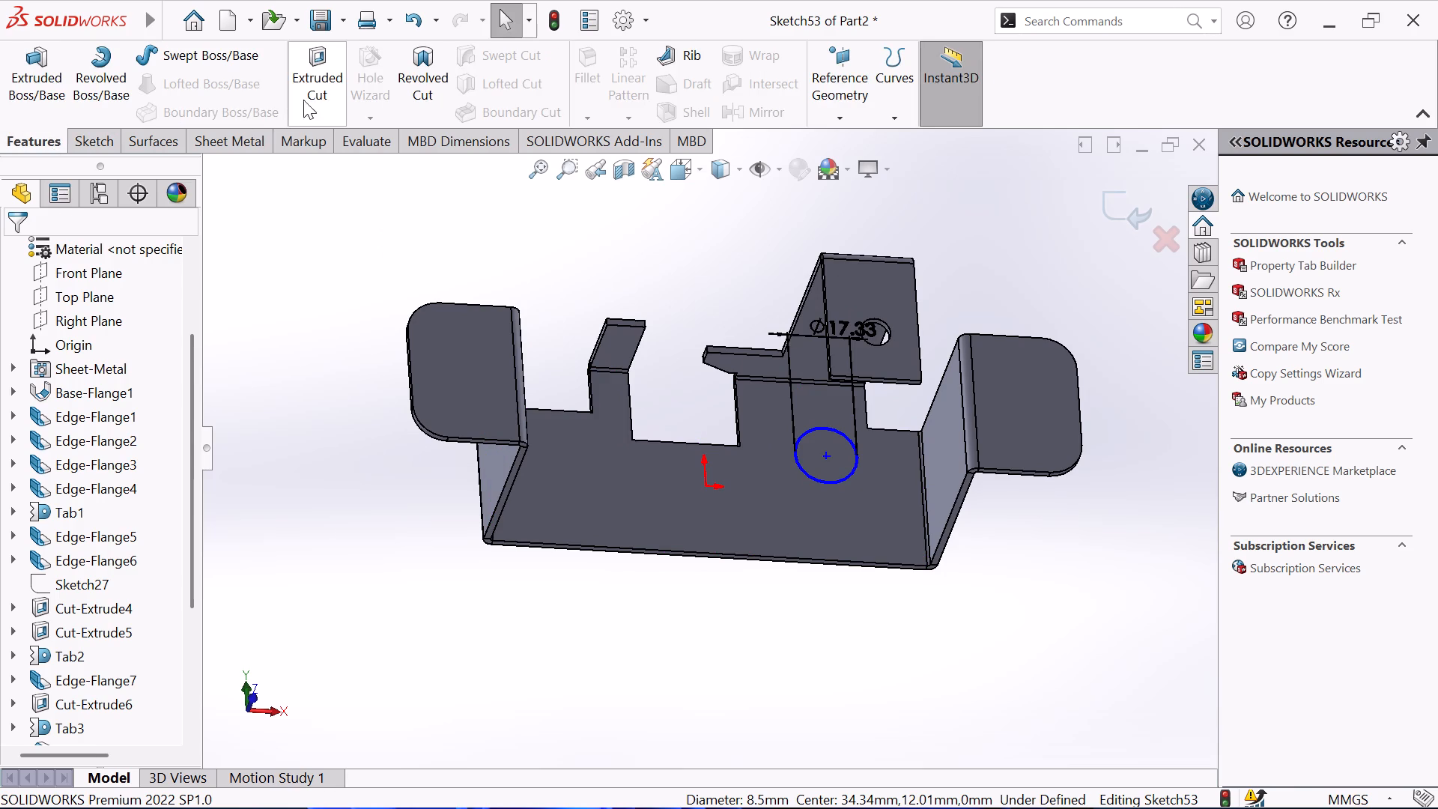
{"action": "left_click", "coordinate": [322, 76]}
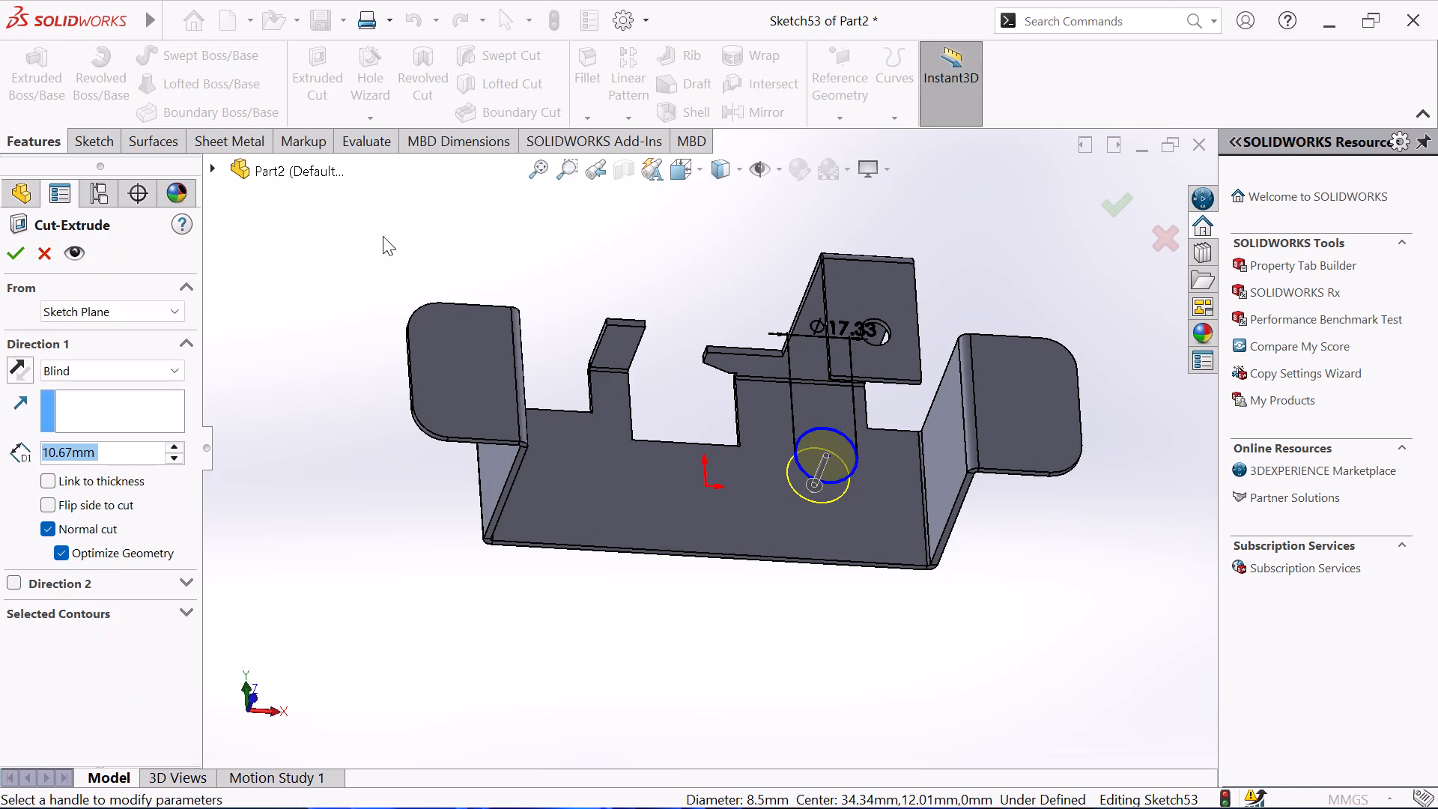
{"action": "left_click", "coordinate": [21, 249]}
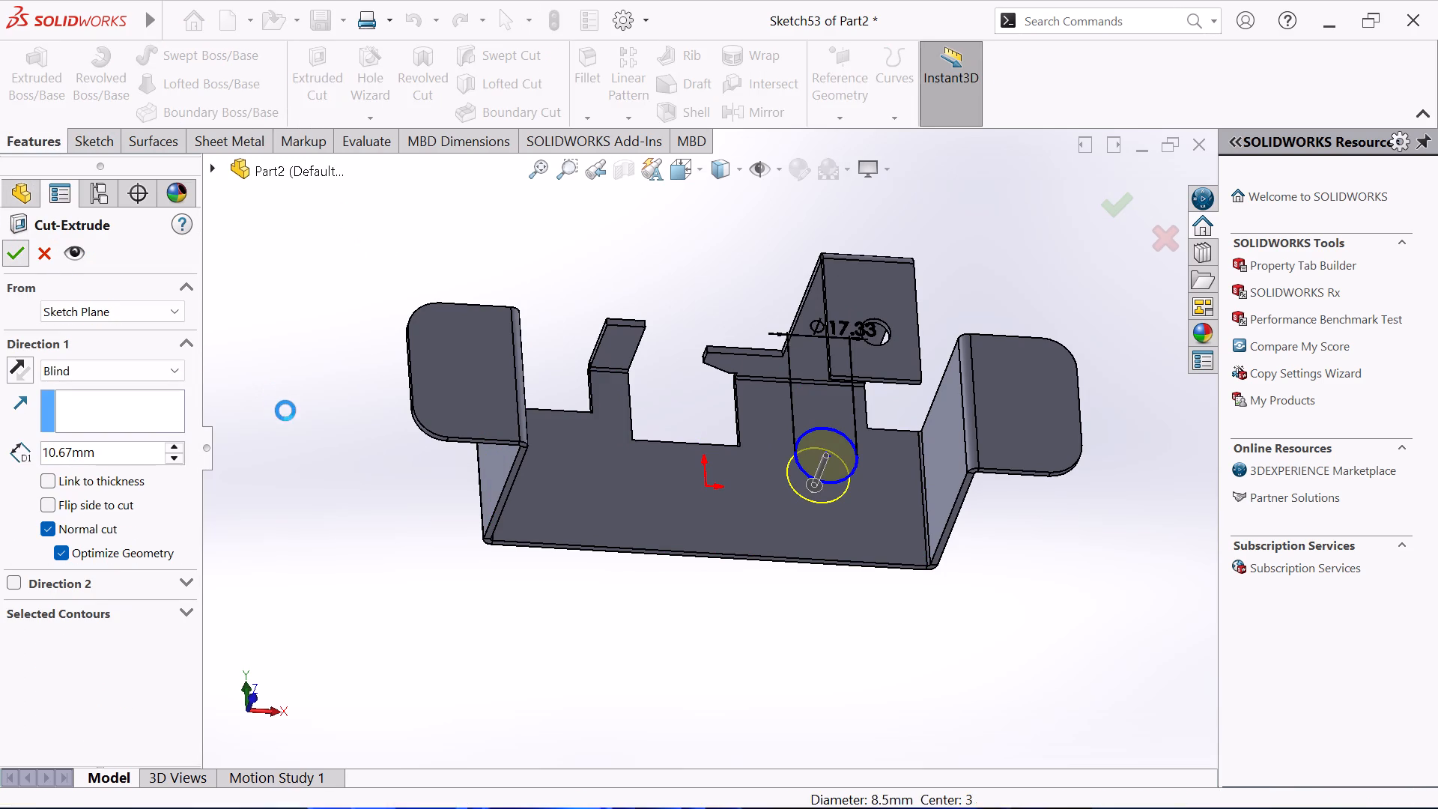
{"action": "left_click", "coordinate": [286, 412]}
{"action": "middle_click_drag", "start_coordinate": [288, 412], "coordinate": [332, 339]}
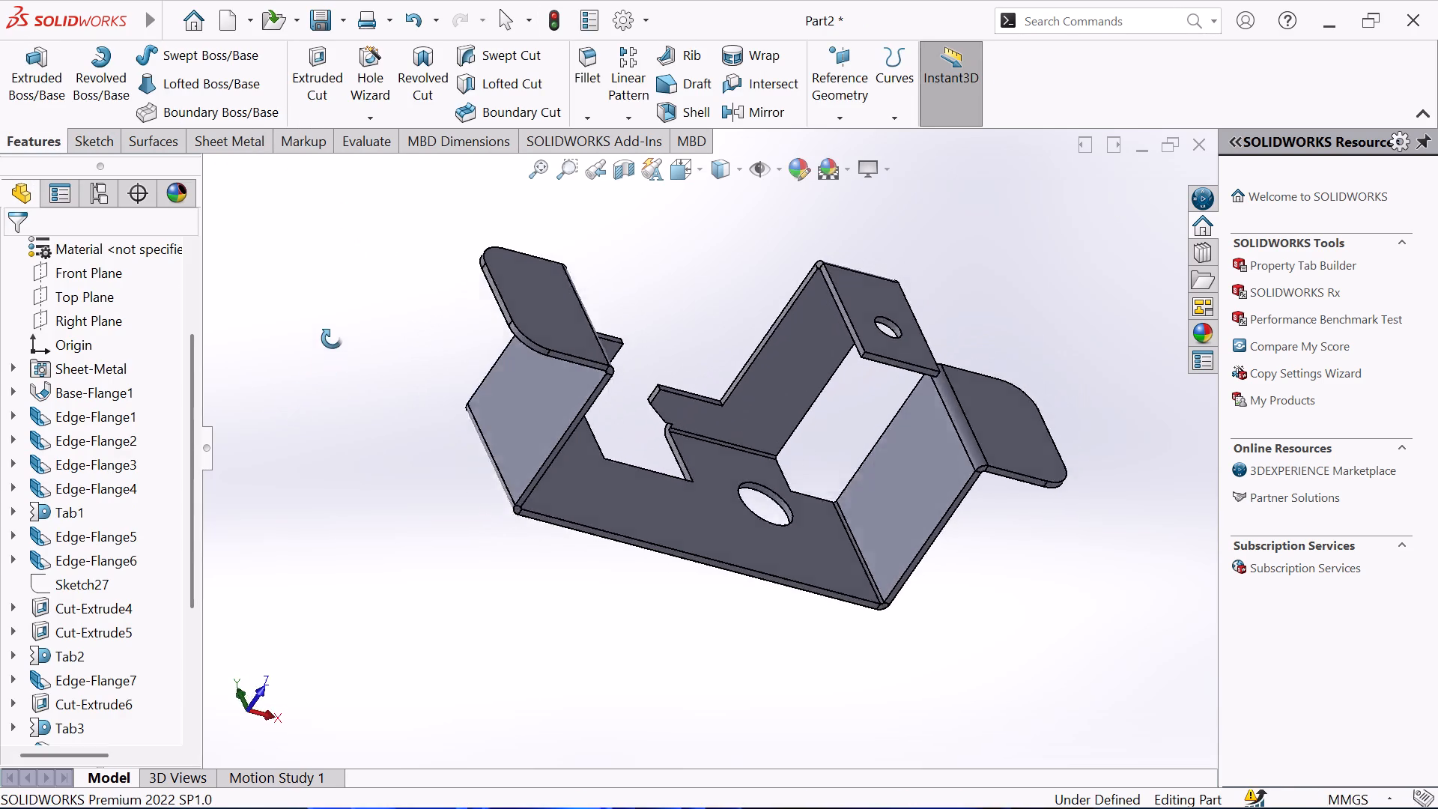
{"action": "middle_click_drag", "start_coordinate": [332, 339], "coordinate": [251, 343]}
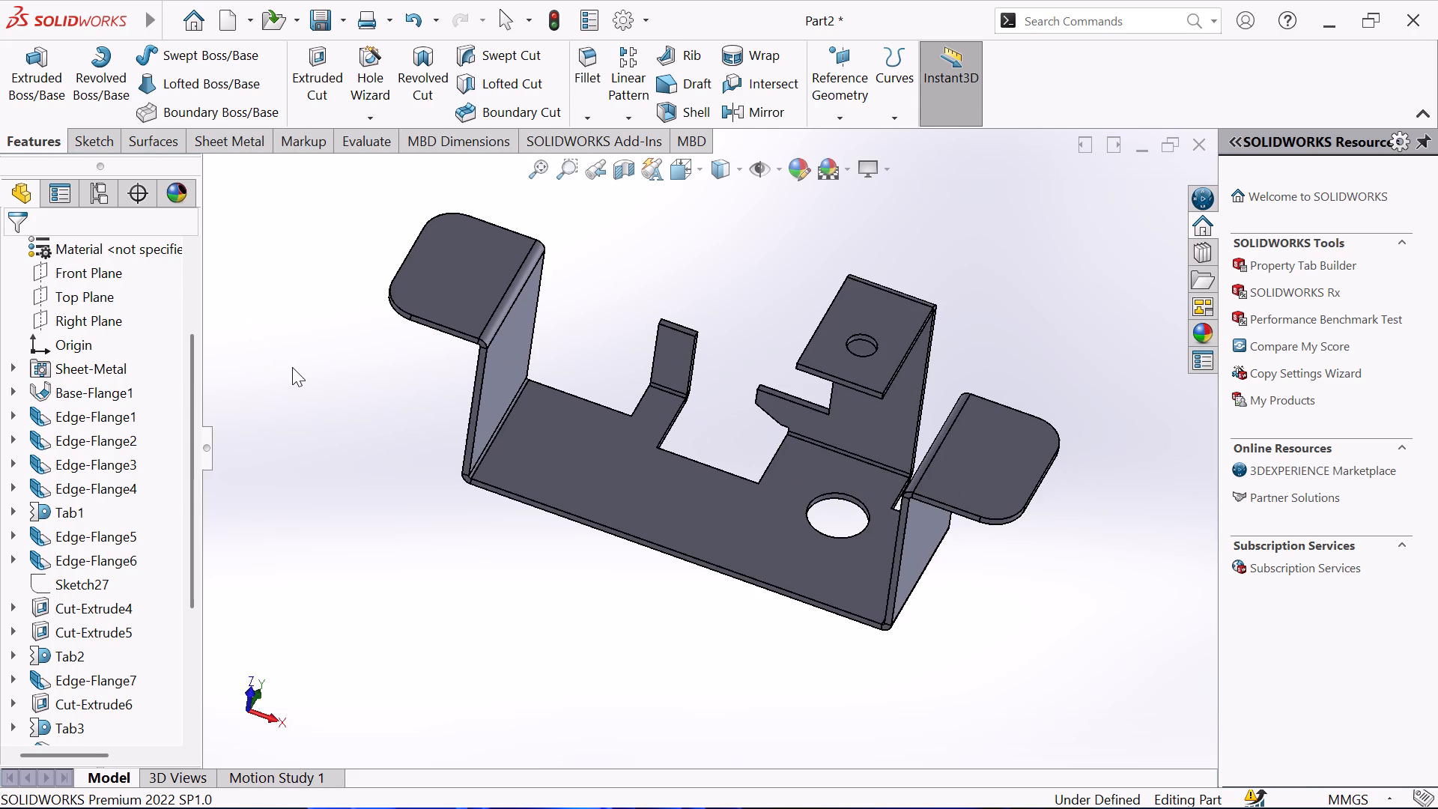
{"action": "middle_click_drag", "start_coordinate": [300, 387], "coordinate": [302, 511]}
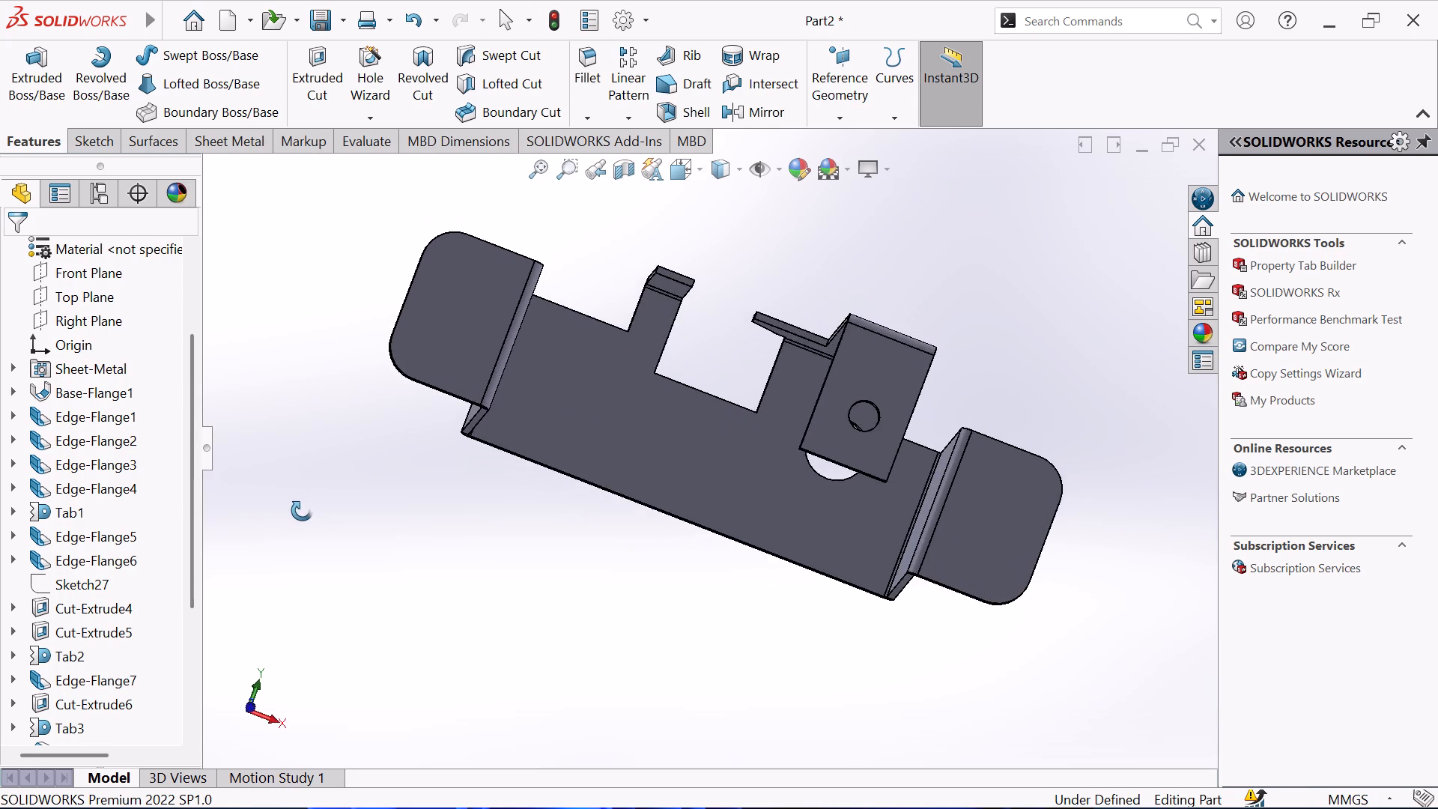
{"action": "middle_click_drag", "start_coordinate": [302, 511], "coordinate": [309, 398]}
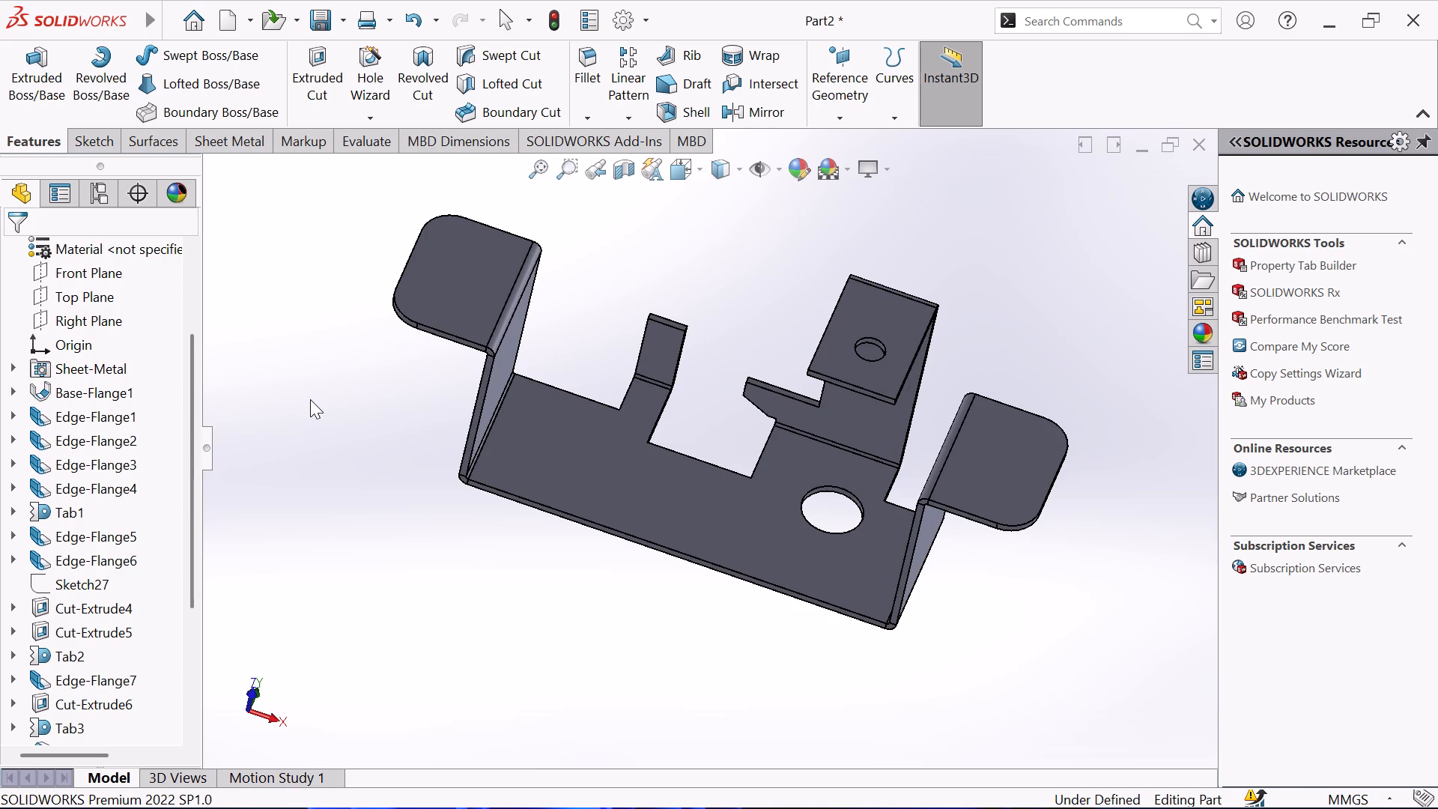
Save the part under the file name "sheet metal 2" in the solid modelling folder.
{"action": "key", "text": "ctrl+s"}
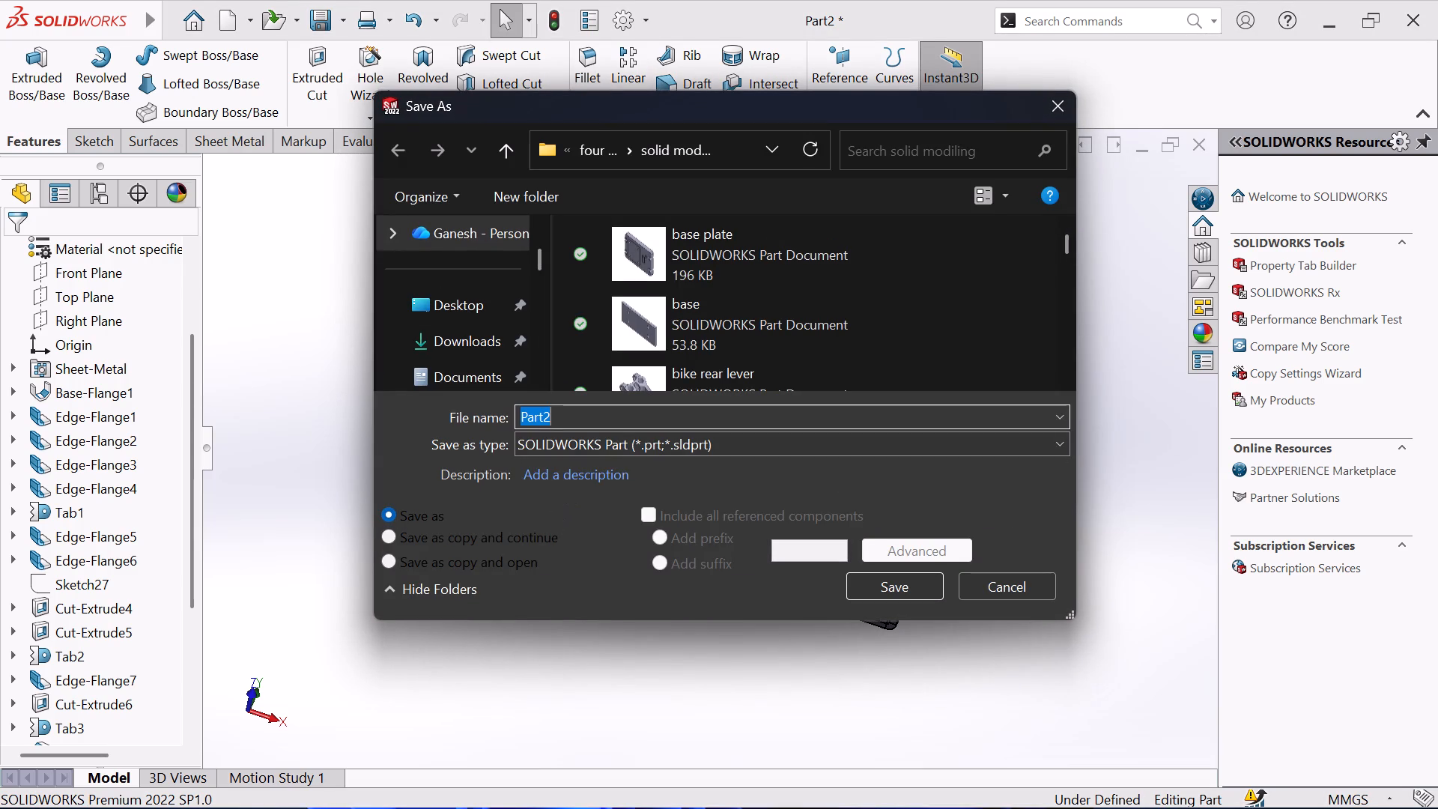
{"action": "key", "text": "s"}
{"action": "type", "text": "heetm"}
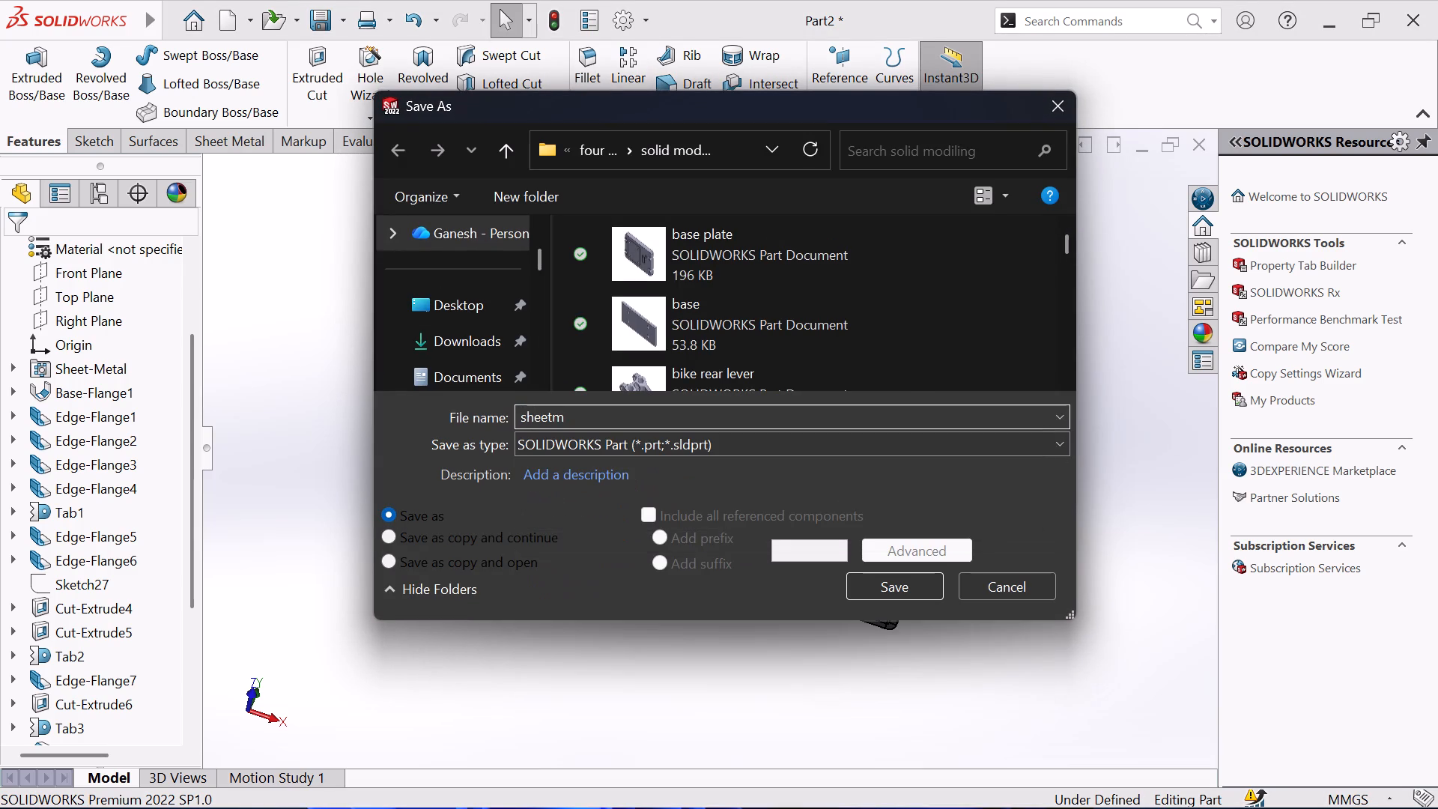
{"action": "key", "text": "BackSpace"}
{"action": "key", "text": "space"}
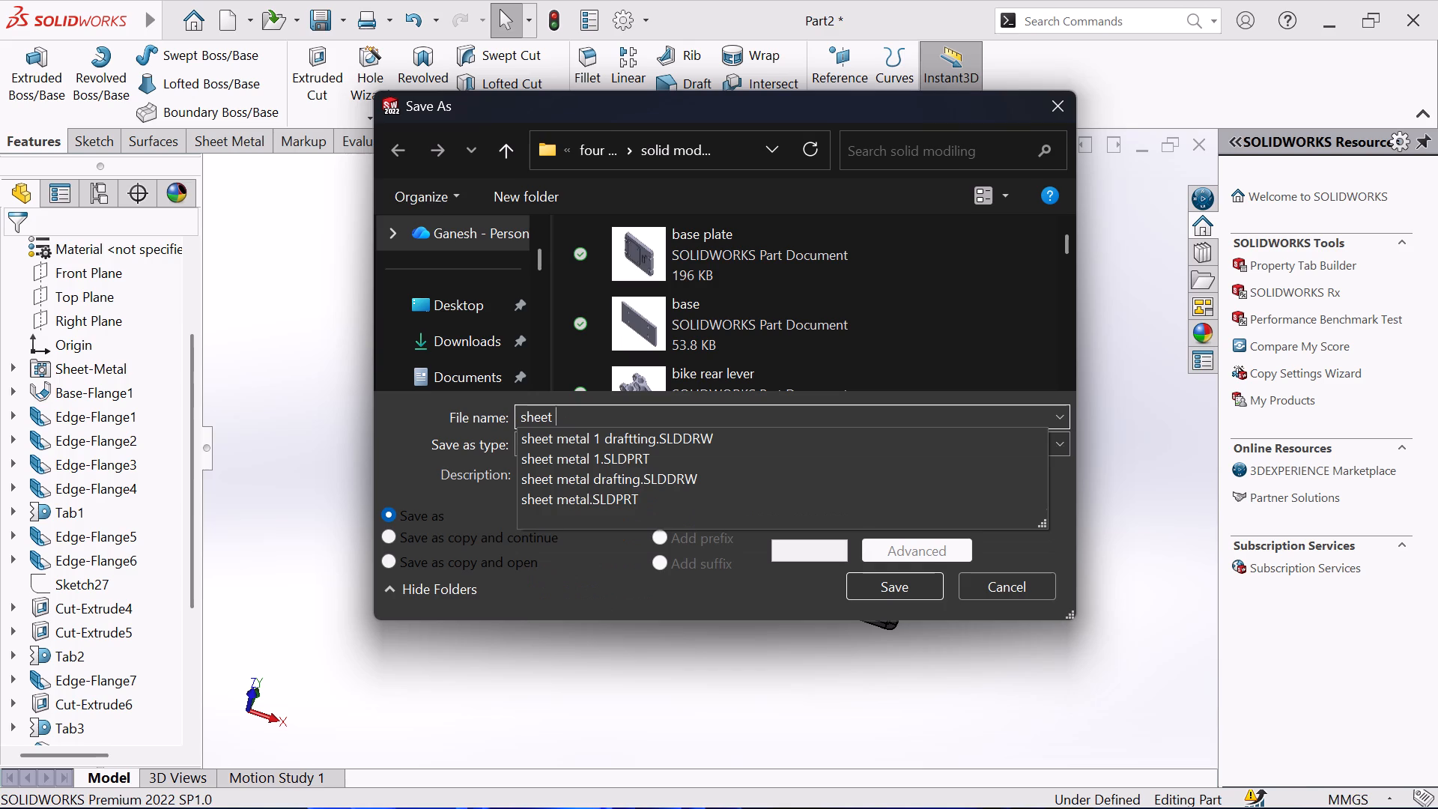
{"action": "type", "text": "me"}
{"action": "type", "text": "tal"}
{"action": "key", "text": "space"}
{"action": "type", "text": "2"}
{"action": "left_click", "coordinate": [864, 578]}
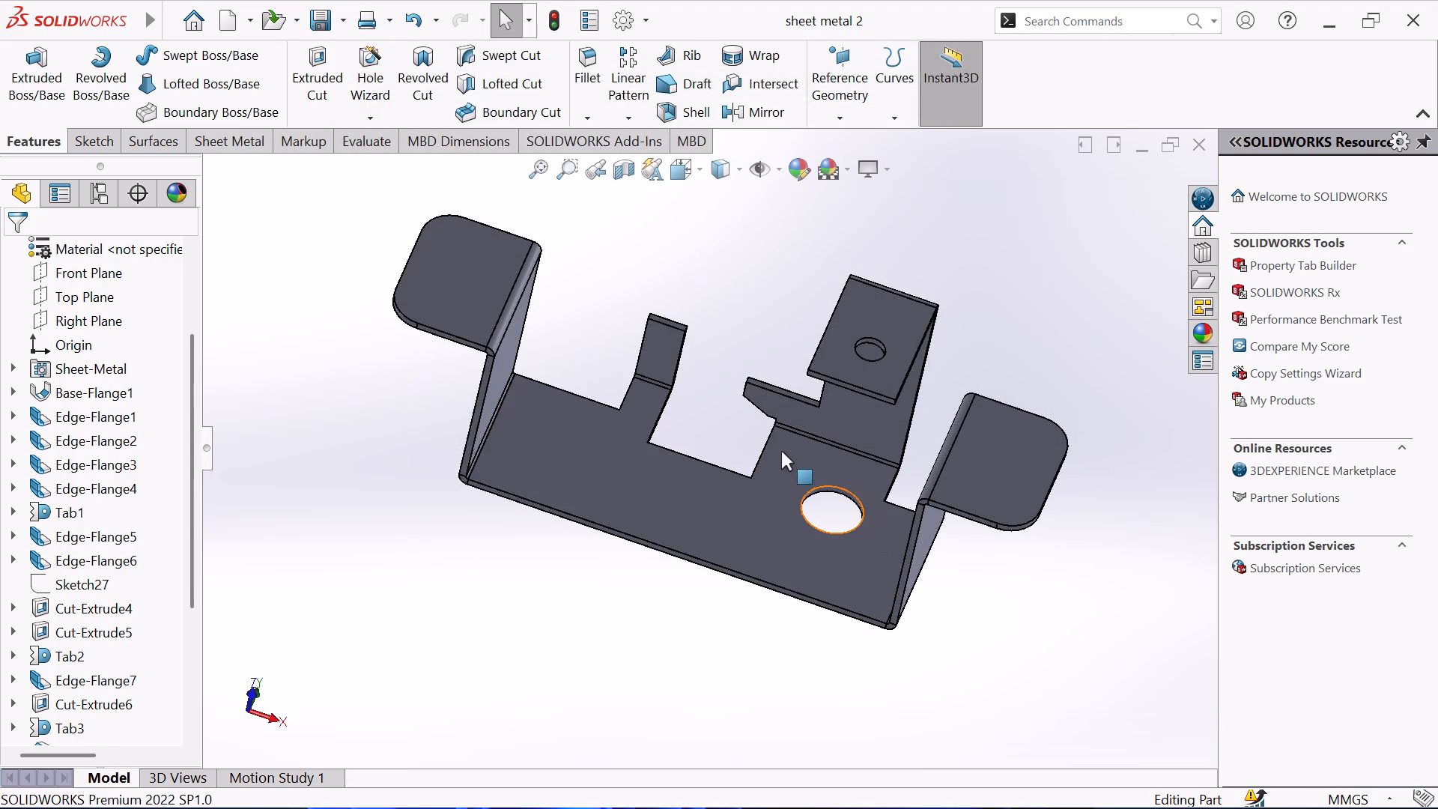
Examine the chamfered side step and the bend corner beside the base notch up close from several angles.
{"action": "scroll", "coordinate": [809, 413], "scroll_direction": "up", "scroll_amount": 1}
{"action": "middle_click_drag", "start_coordinate": [786, 351], "coordinate": [813, 284]}
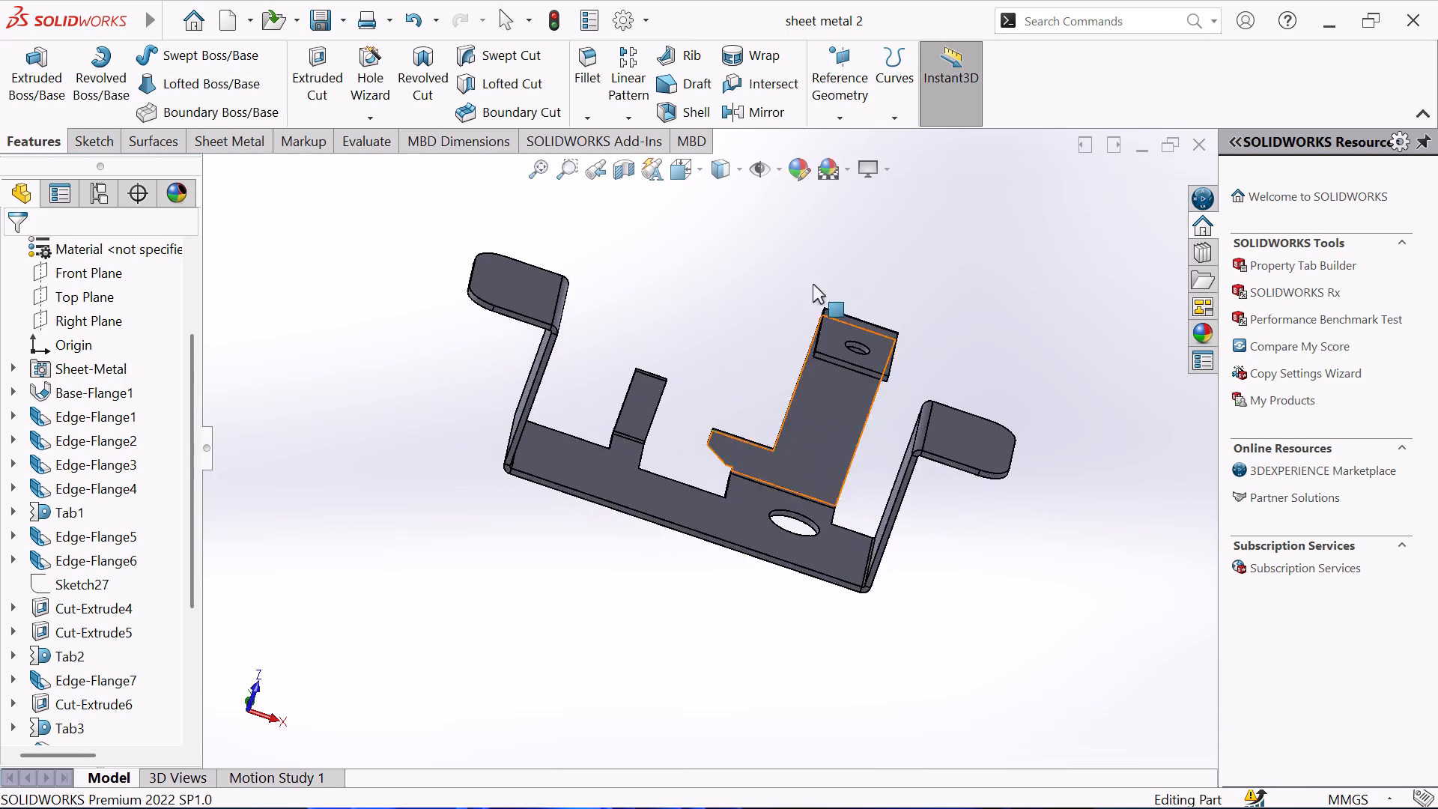
{"action": "scroll", "coordinate": [749, 475], "scroll_direction": "down", "scroll_amount": 8}
{"action": "middle_click_drag", "start_coordinate": [623, 405], "coordinate": [628, 361]}
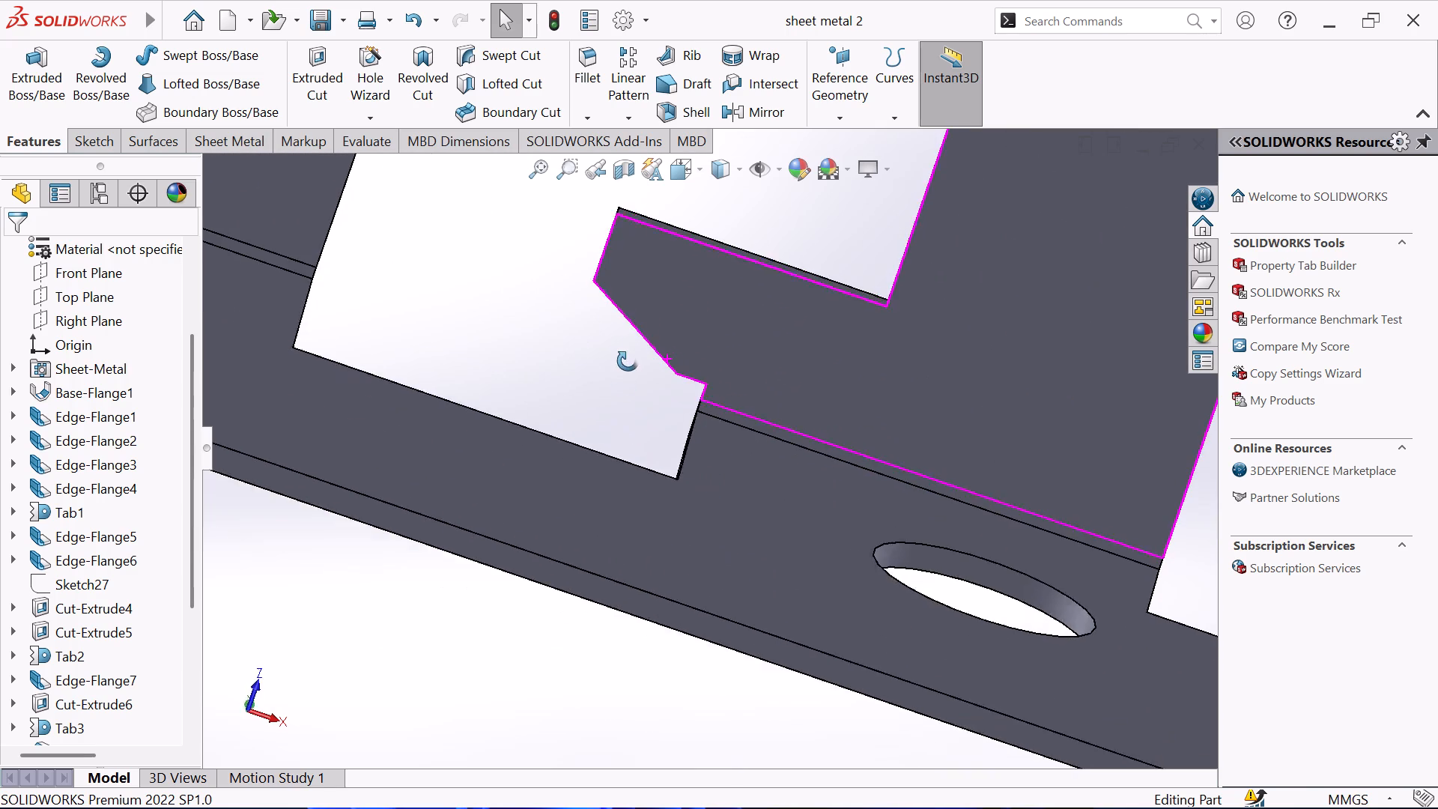
{"action": "middle_click_drag", "start_coordinate": [628, 361], "coordinate": [714, 292]}
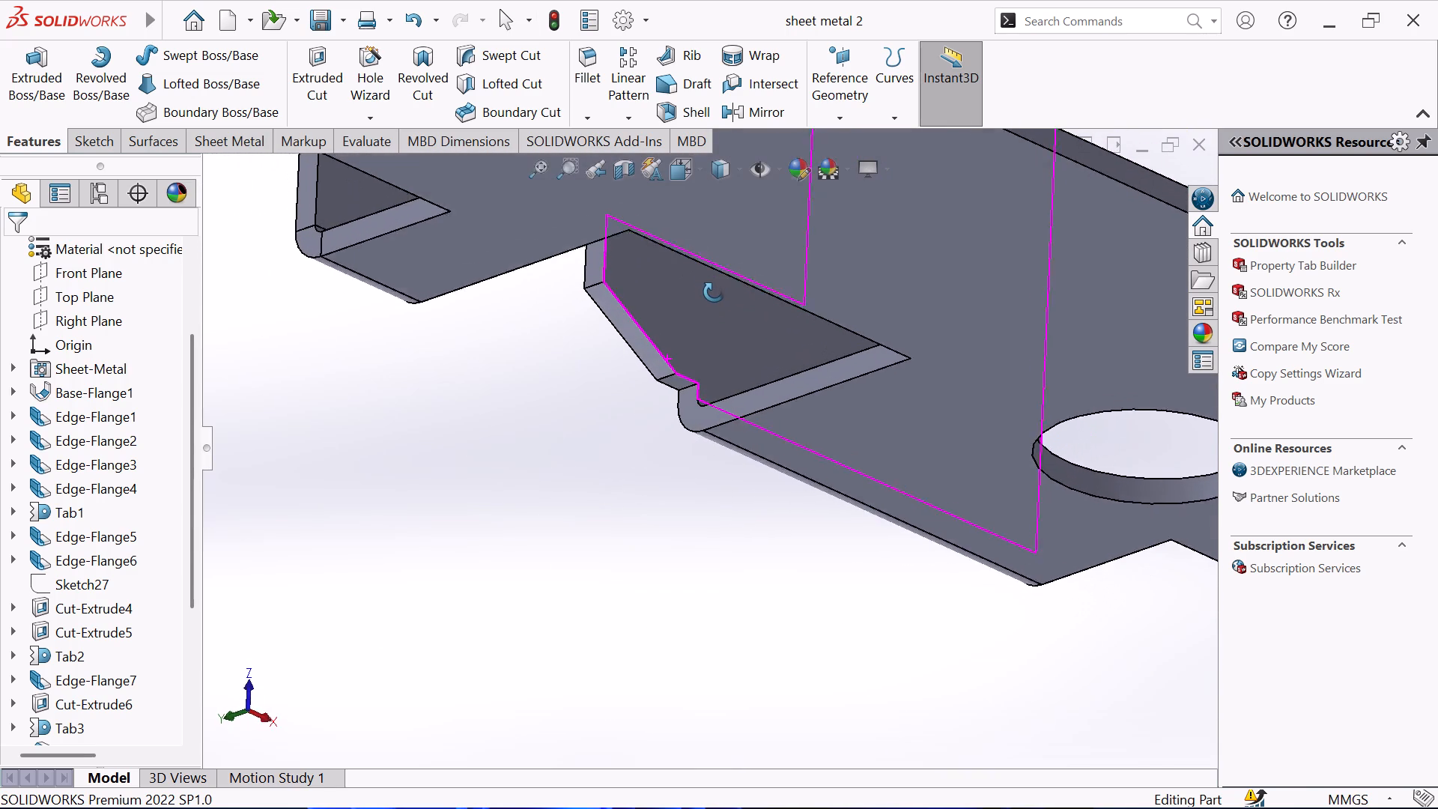
{"action": "middle_click_drag", "start_coordinate": [714, 292], "coordinate": [715, 298]}
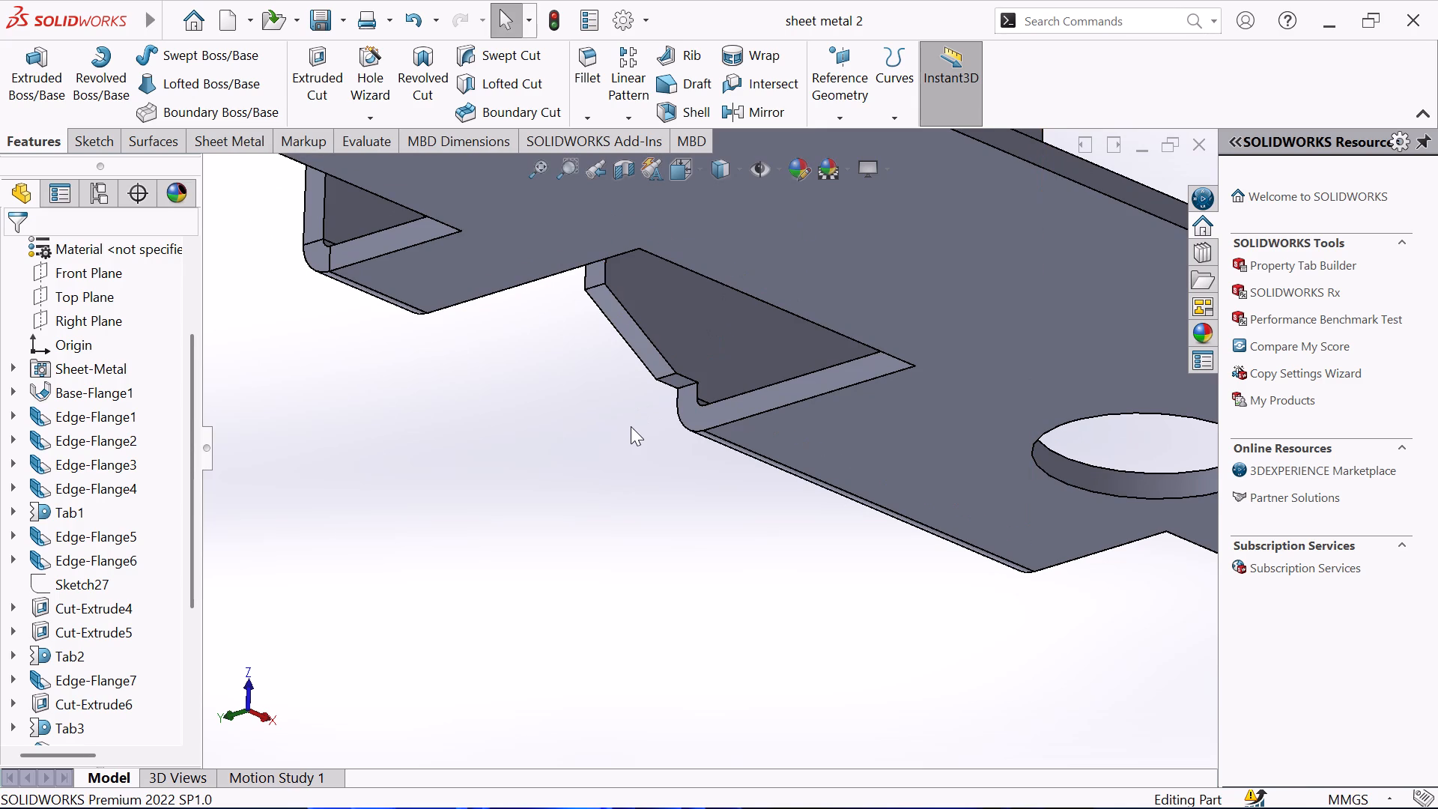
{"action": "middle_click_drag", "start_coordinate": [628, 426], "coordinate": [550, 506]}
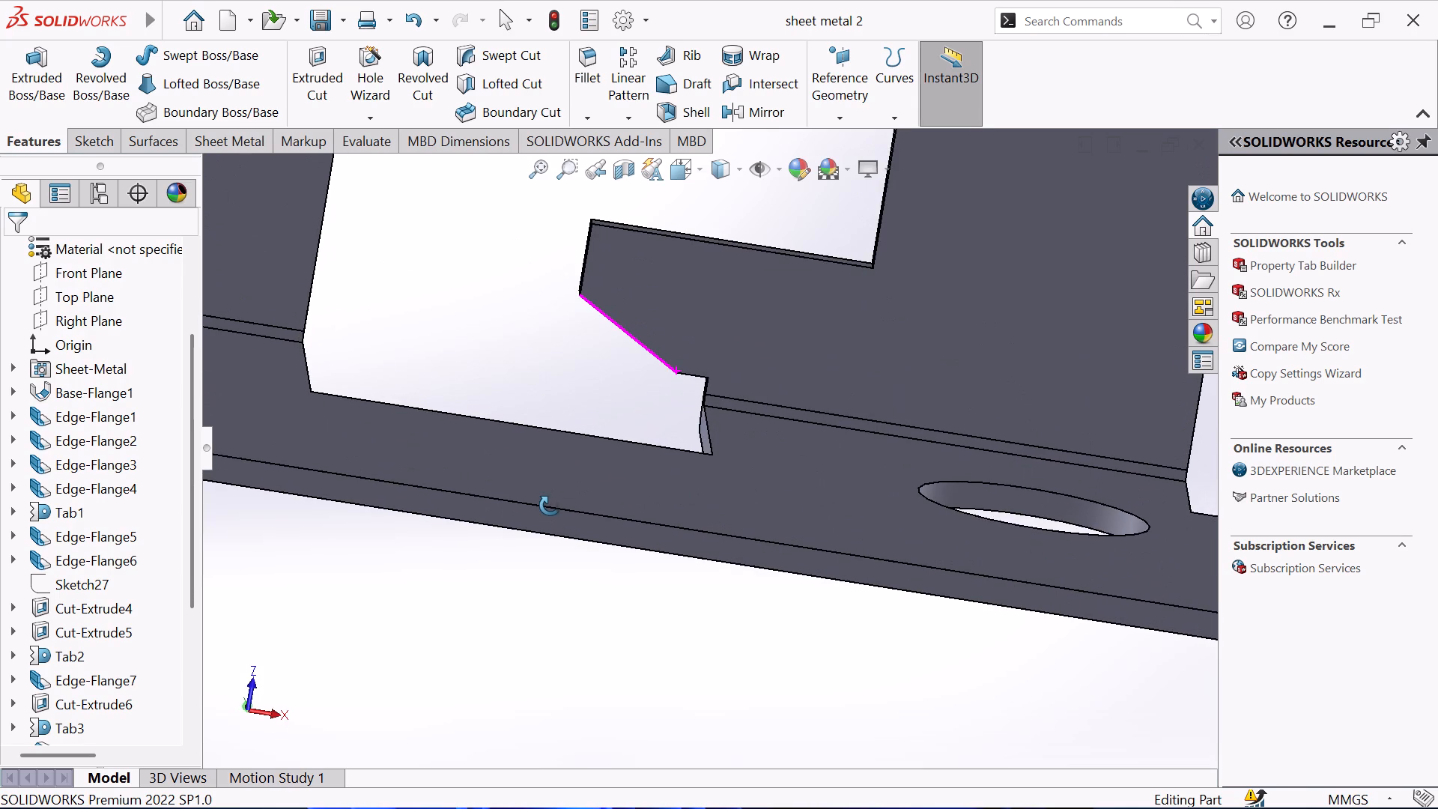
{"action": "middle_click_drag", "start_coordinate": [550, 506], "coordinate": [551, 506]}
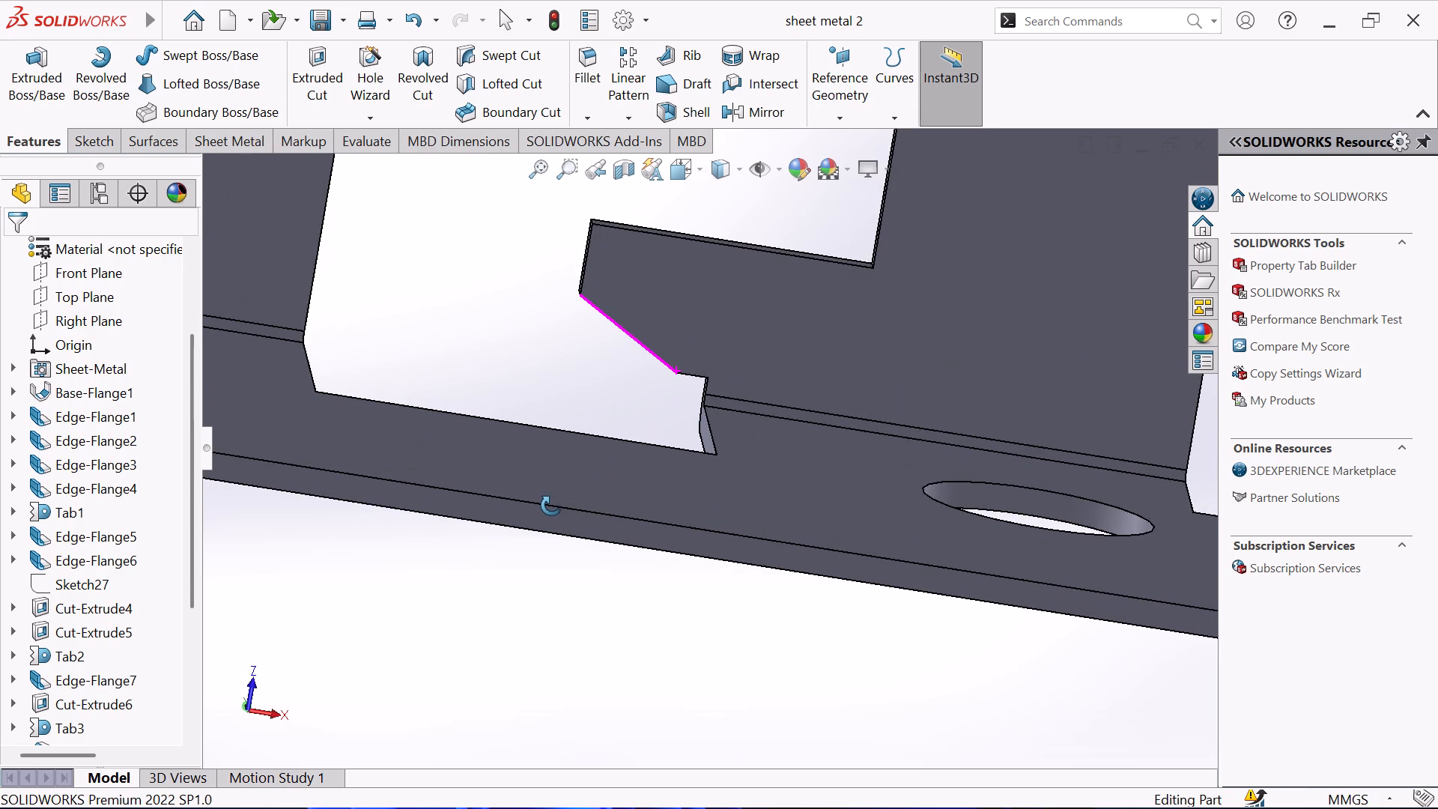
{"action": "middle_click_drag", "start_coordinate": [551, 506], "coordinate": [553, 506]}
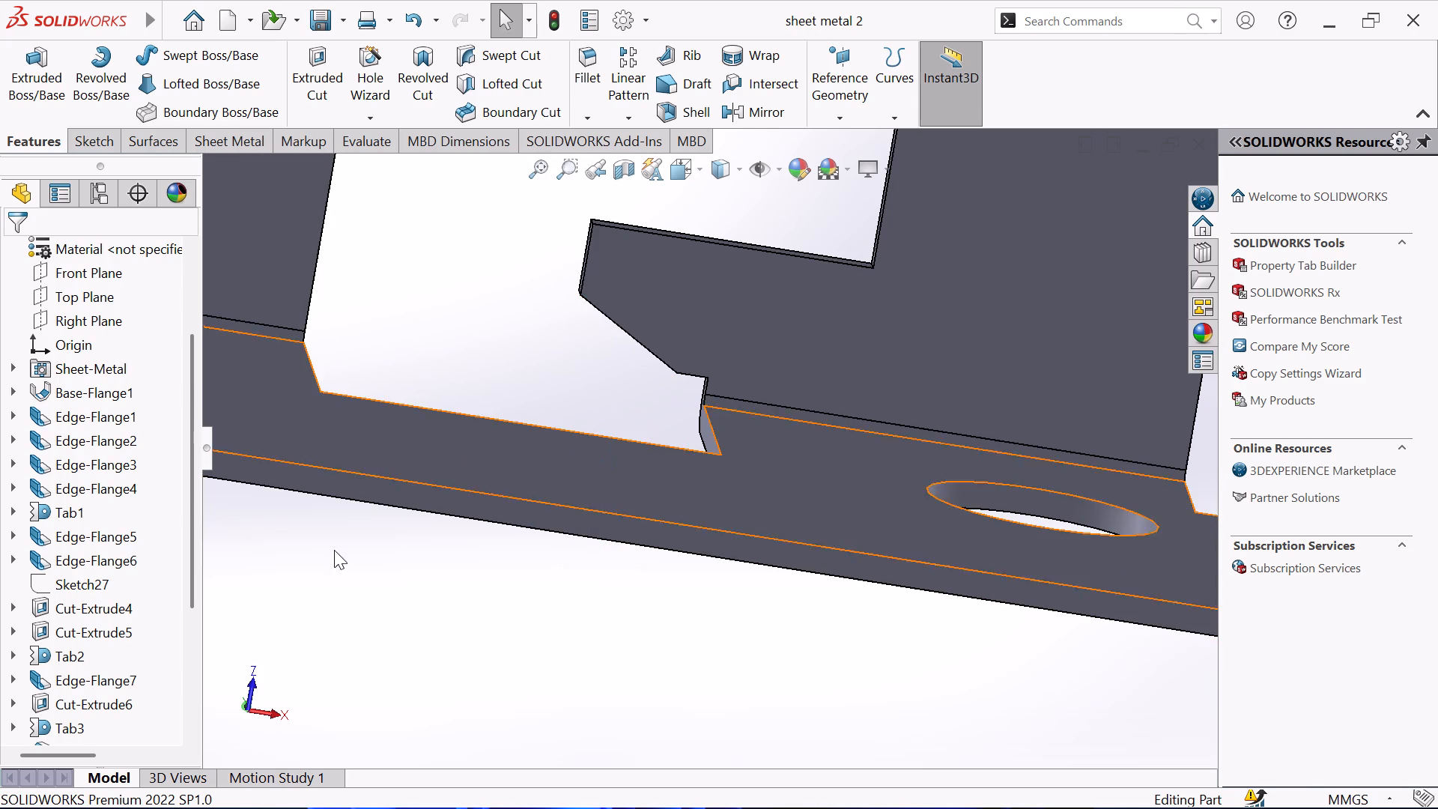
Delete the existing chamfer feature Chamfer1 from the side step of the tall flange.
{"action": "scroll", "coordinate": [115, 698], "scroll_direction": "down", "scroll_amount": 2}
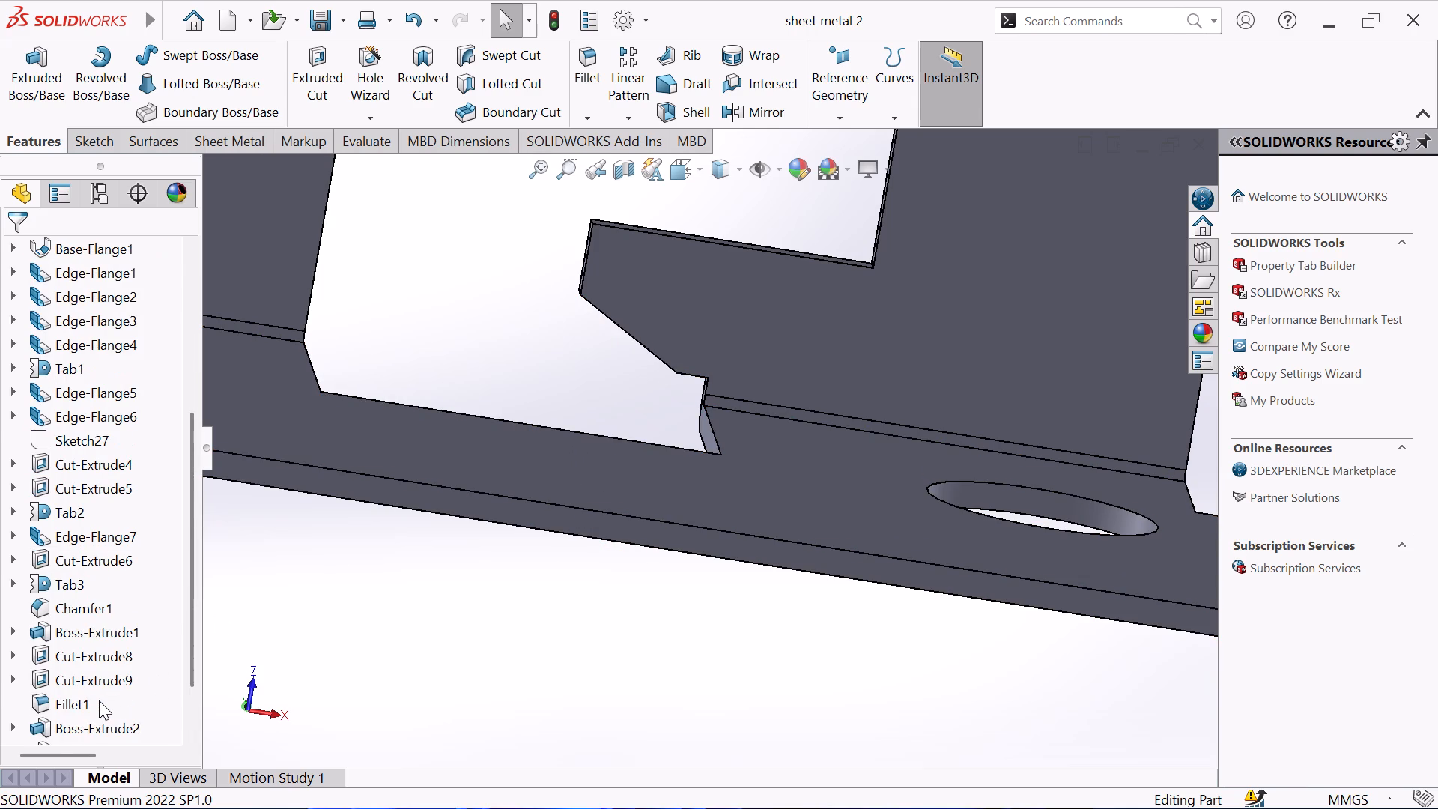
{"action": "scroll", "coordinate": [95, 700], "scroll_direction": "down", "scroll_amount": 2}
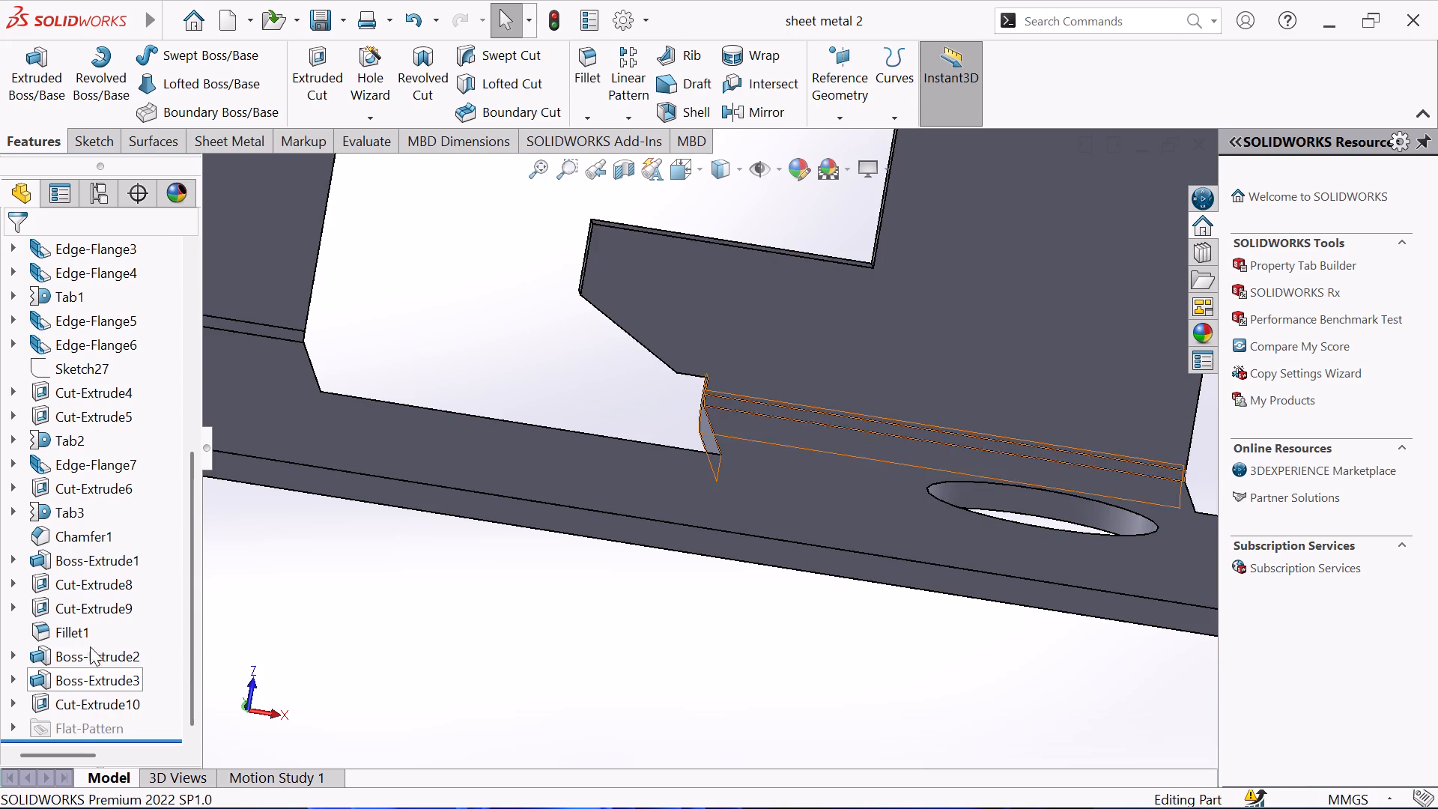
{"action": "right_click", "coordinate": [91, 539]}
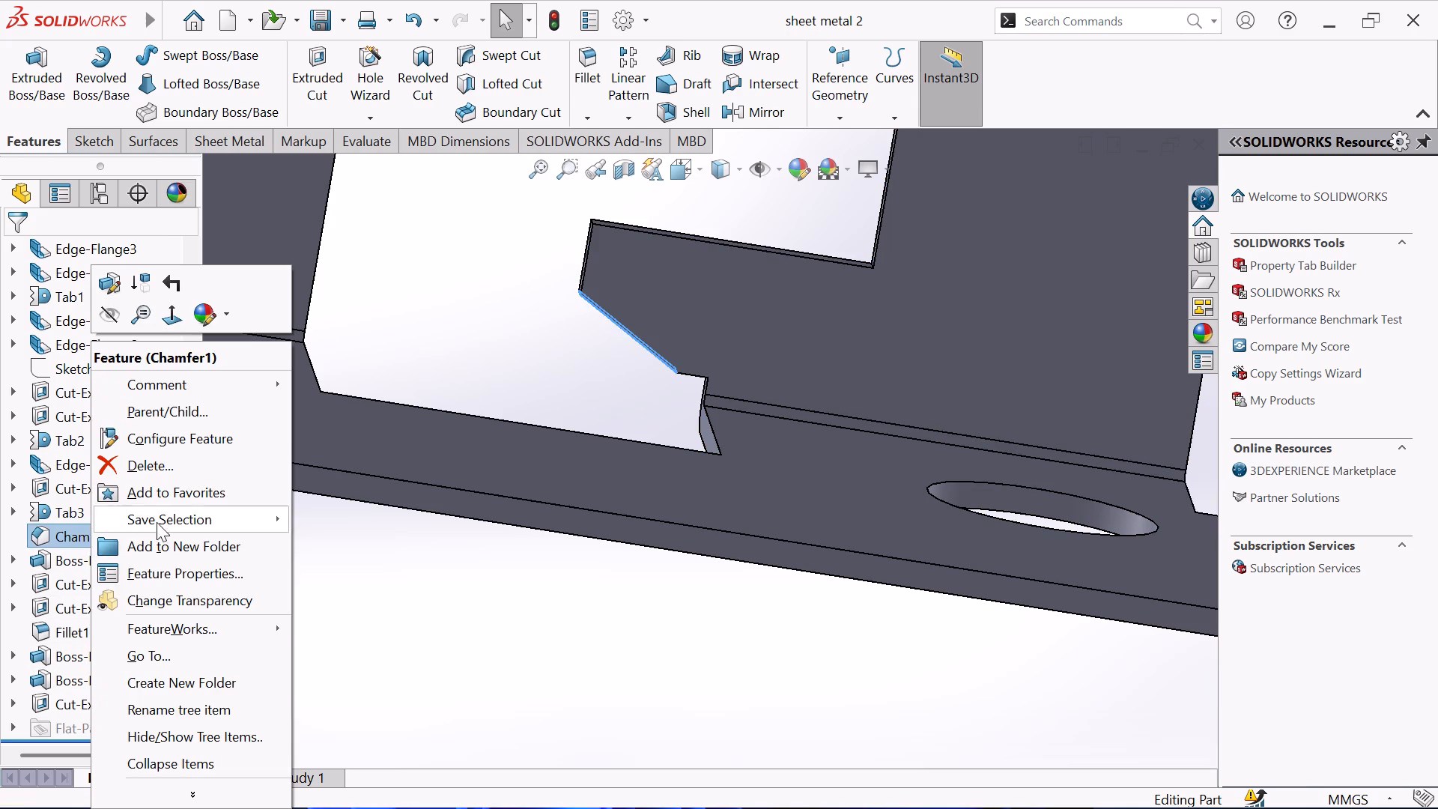
{"action": "left_click", "coordinate": [160, 461]}
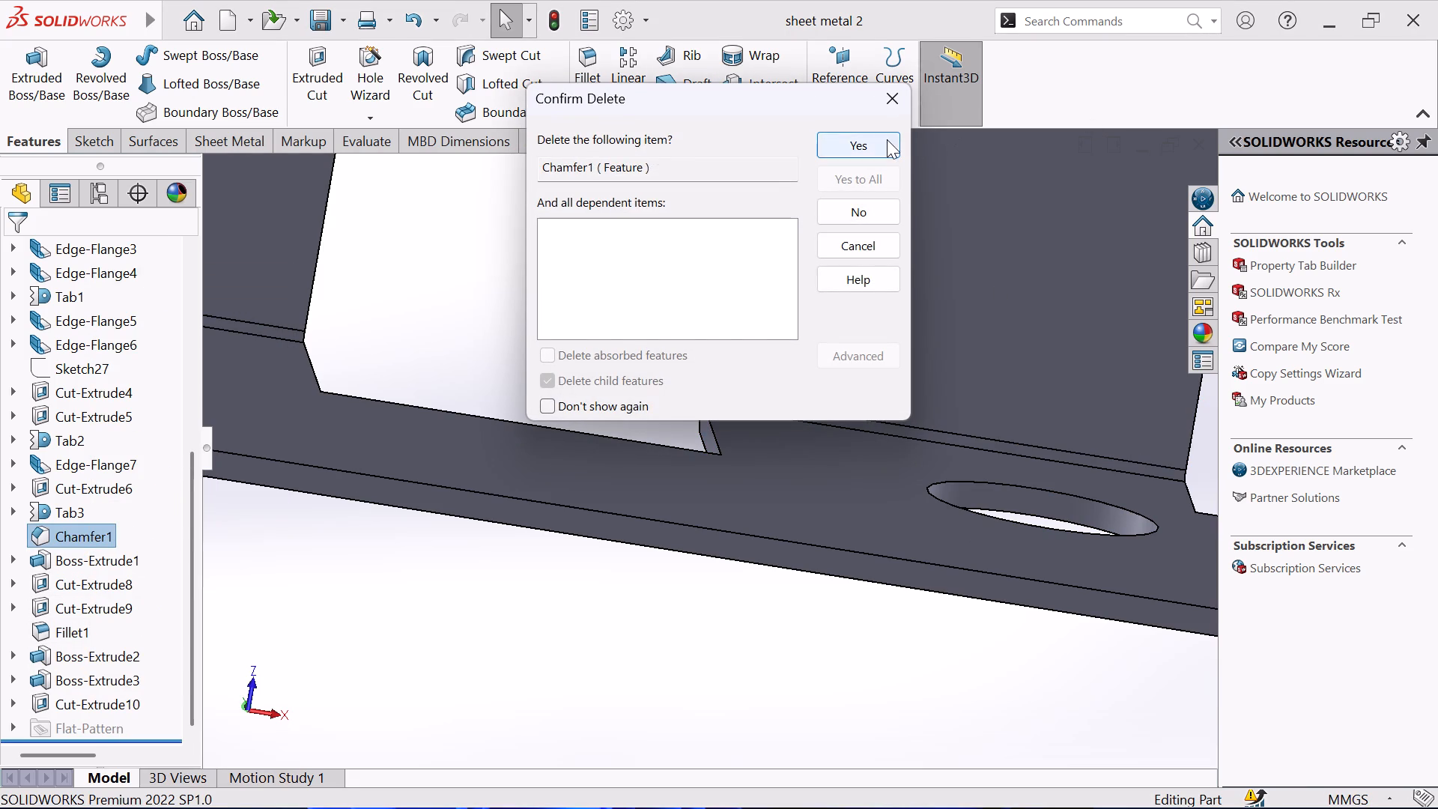
{"action": "left_click", "coordinate": [887, 139]}
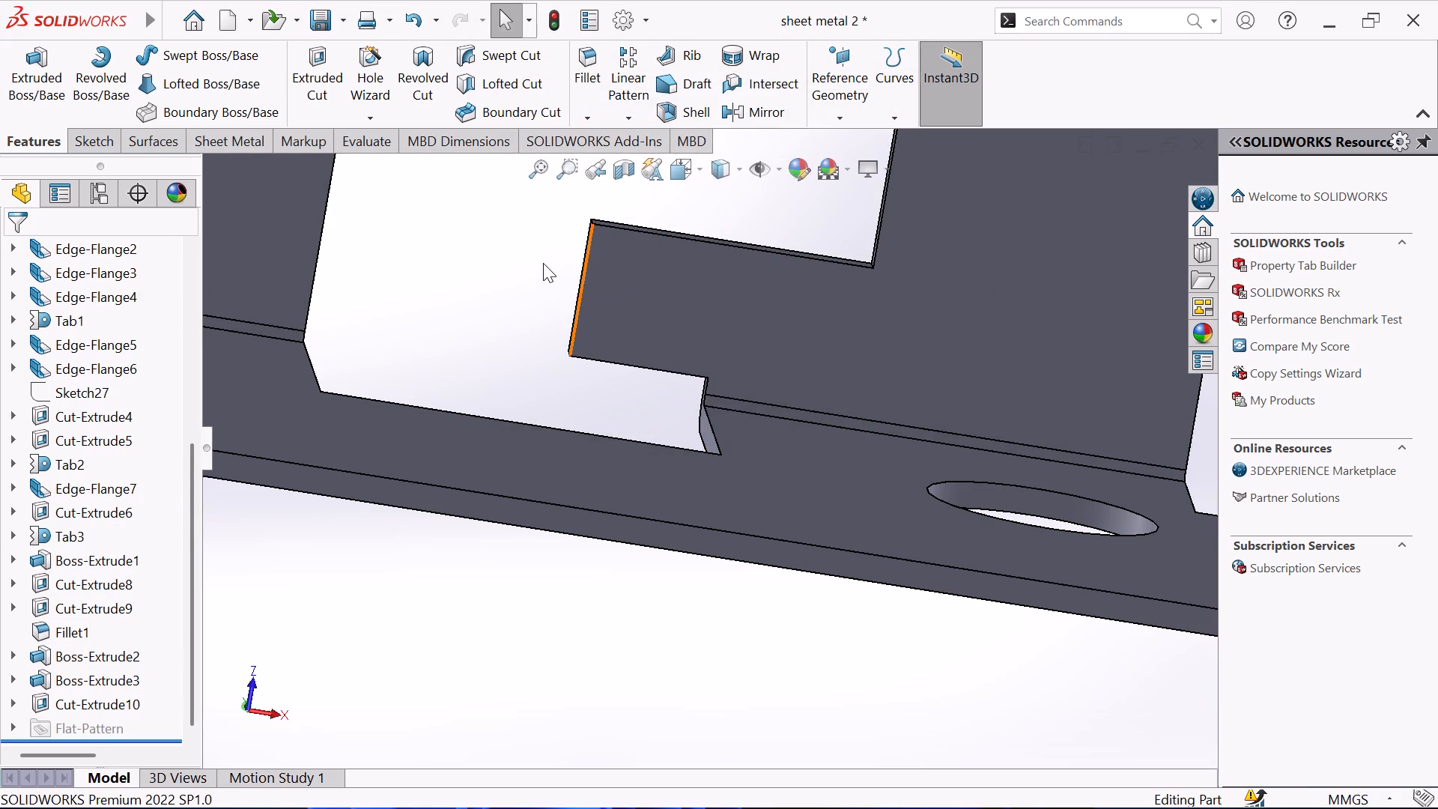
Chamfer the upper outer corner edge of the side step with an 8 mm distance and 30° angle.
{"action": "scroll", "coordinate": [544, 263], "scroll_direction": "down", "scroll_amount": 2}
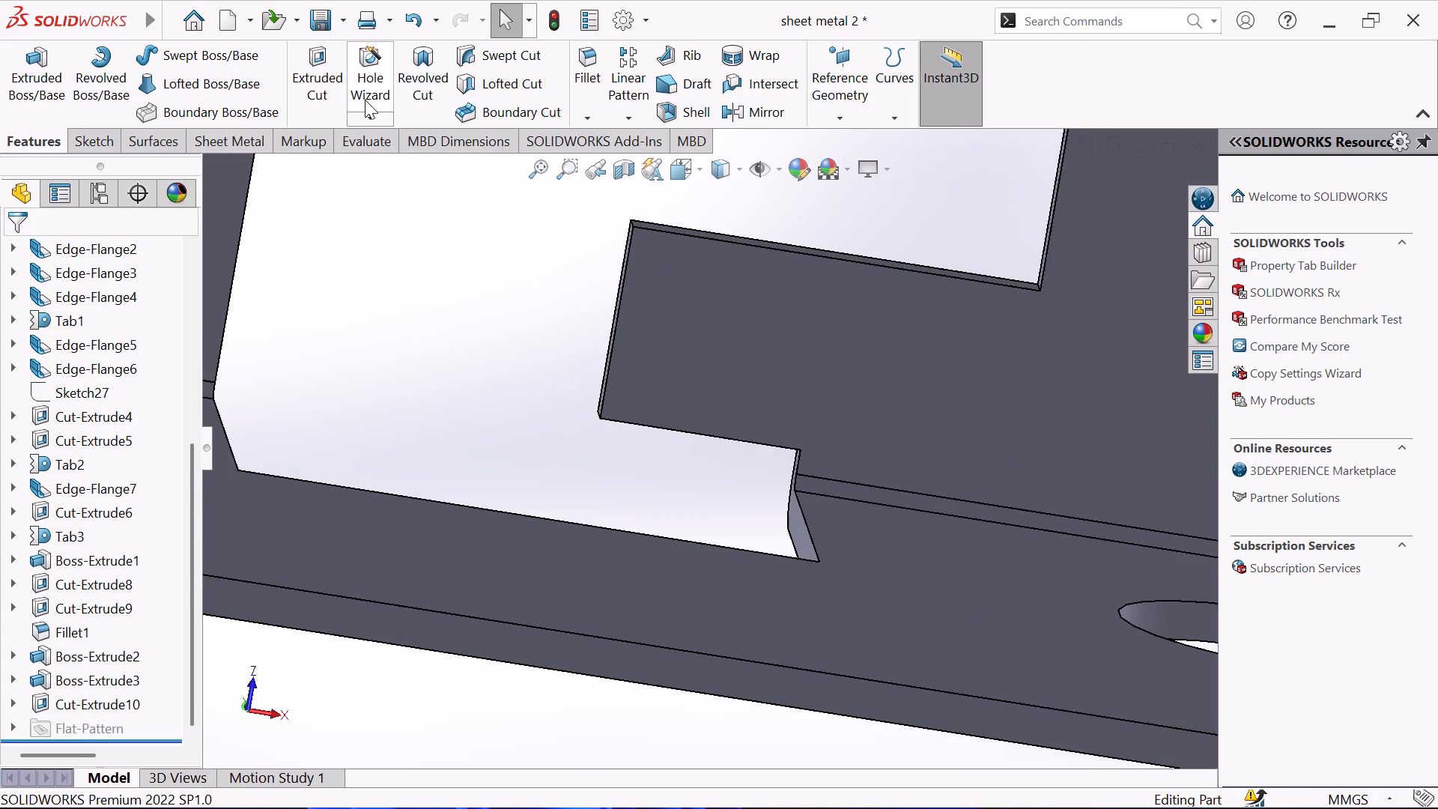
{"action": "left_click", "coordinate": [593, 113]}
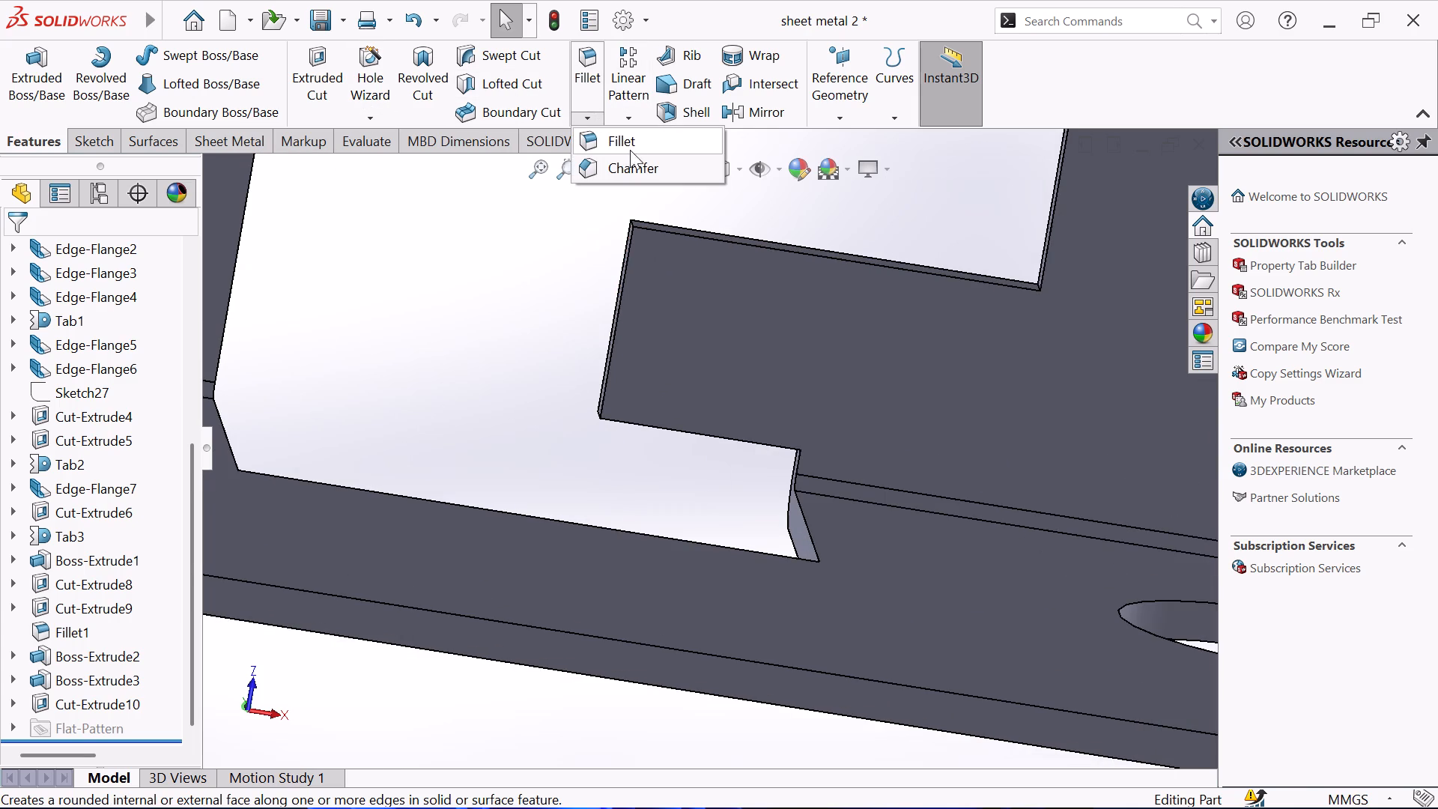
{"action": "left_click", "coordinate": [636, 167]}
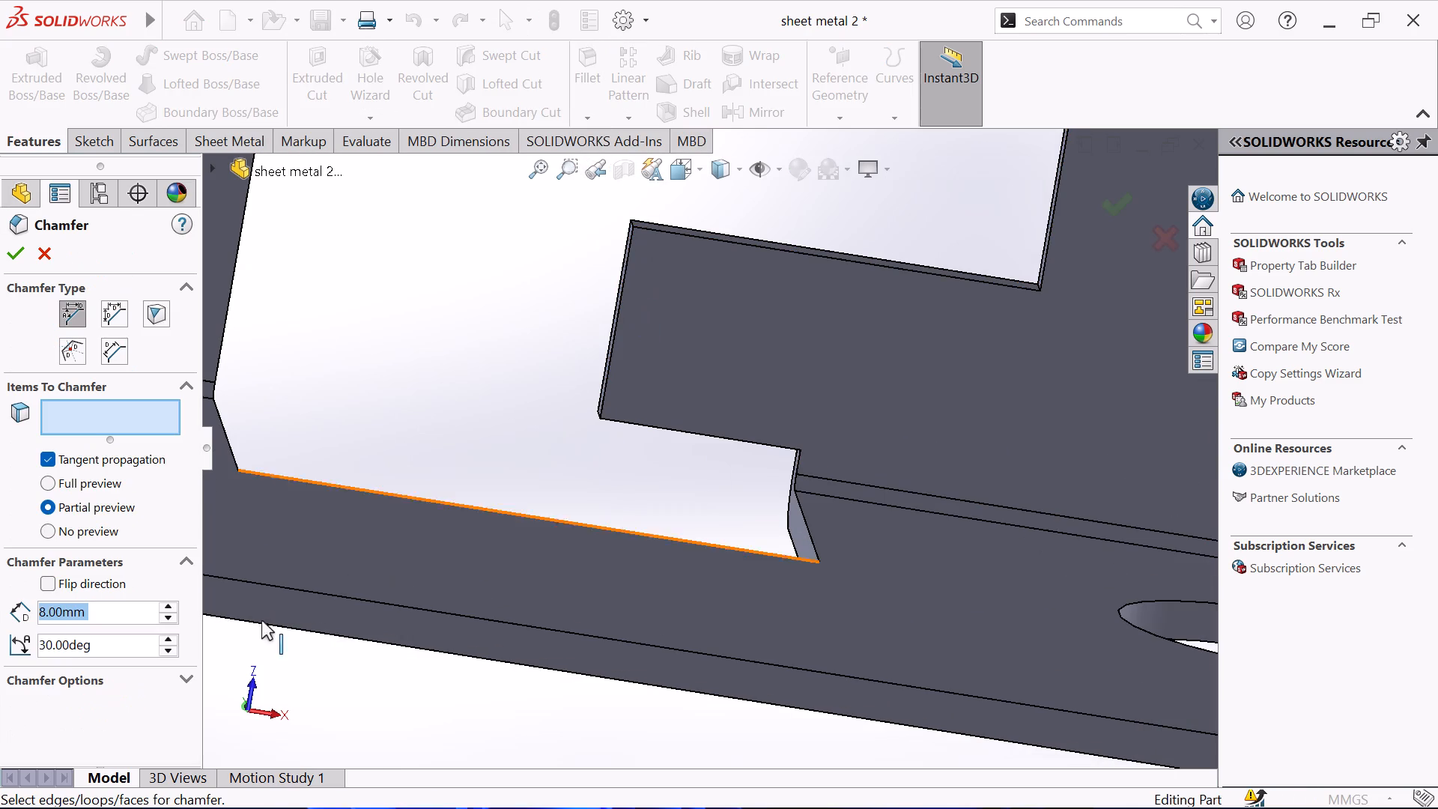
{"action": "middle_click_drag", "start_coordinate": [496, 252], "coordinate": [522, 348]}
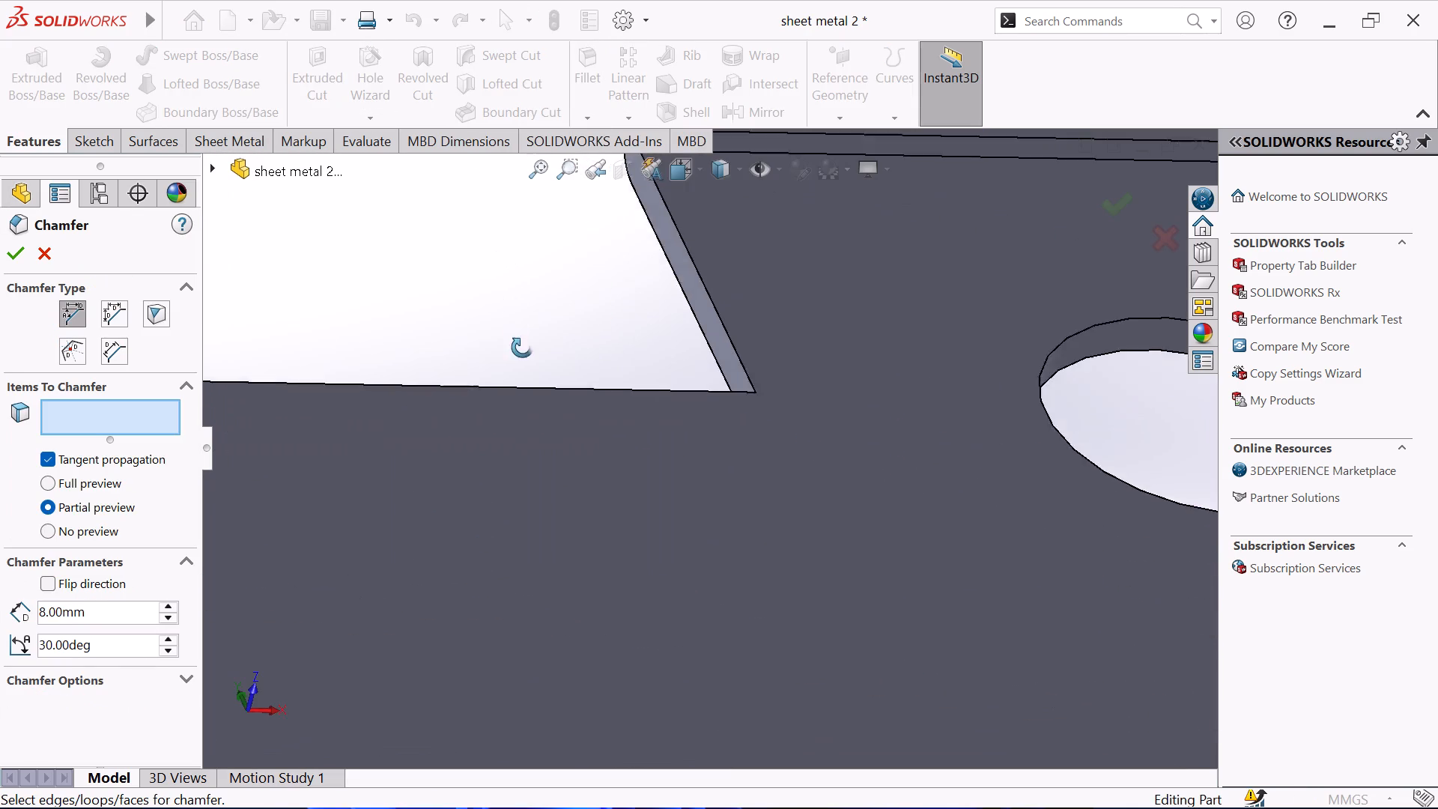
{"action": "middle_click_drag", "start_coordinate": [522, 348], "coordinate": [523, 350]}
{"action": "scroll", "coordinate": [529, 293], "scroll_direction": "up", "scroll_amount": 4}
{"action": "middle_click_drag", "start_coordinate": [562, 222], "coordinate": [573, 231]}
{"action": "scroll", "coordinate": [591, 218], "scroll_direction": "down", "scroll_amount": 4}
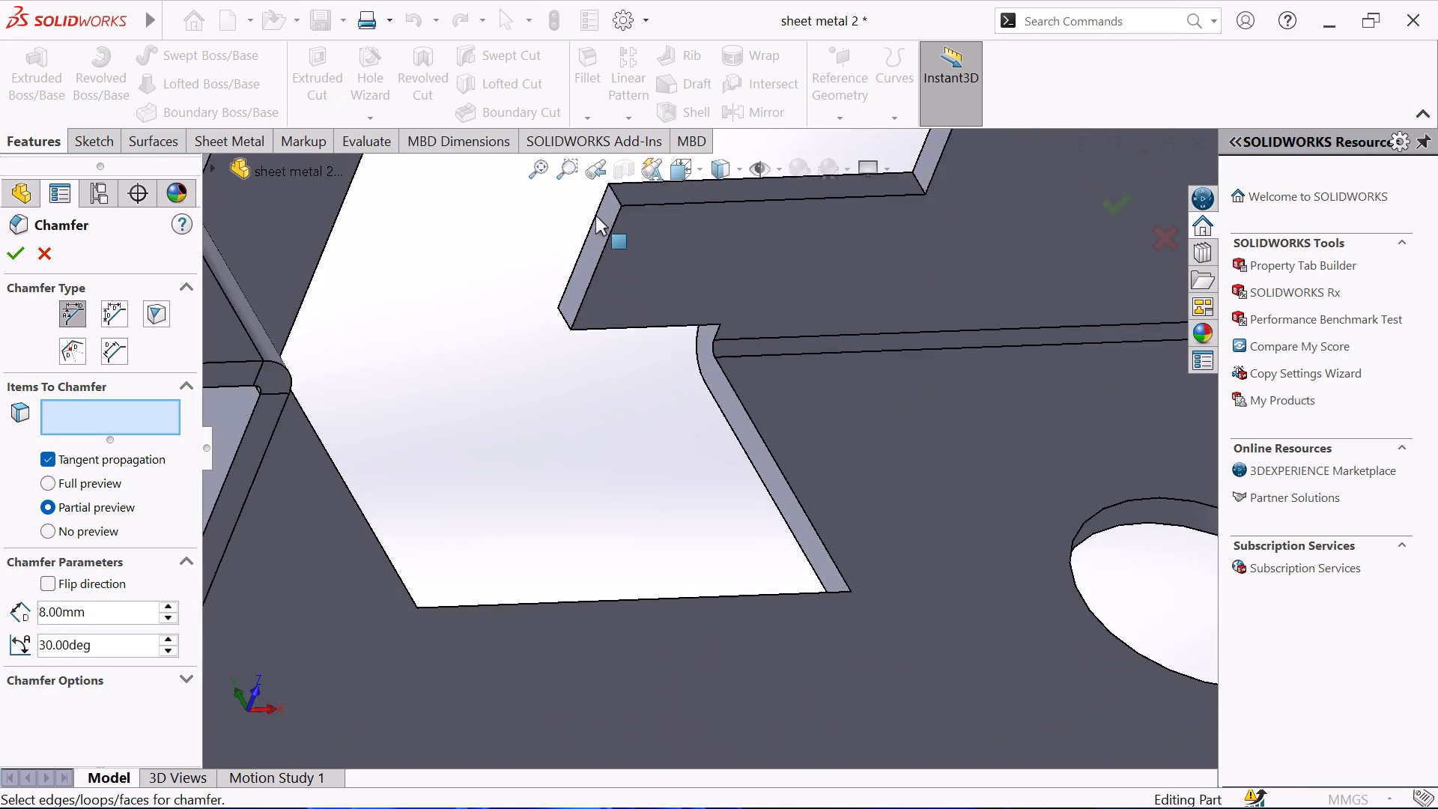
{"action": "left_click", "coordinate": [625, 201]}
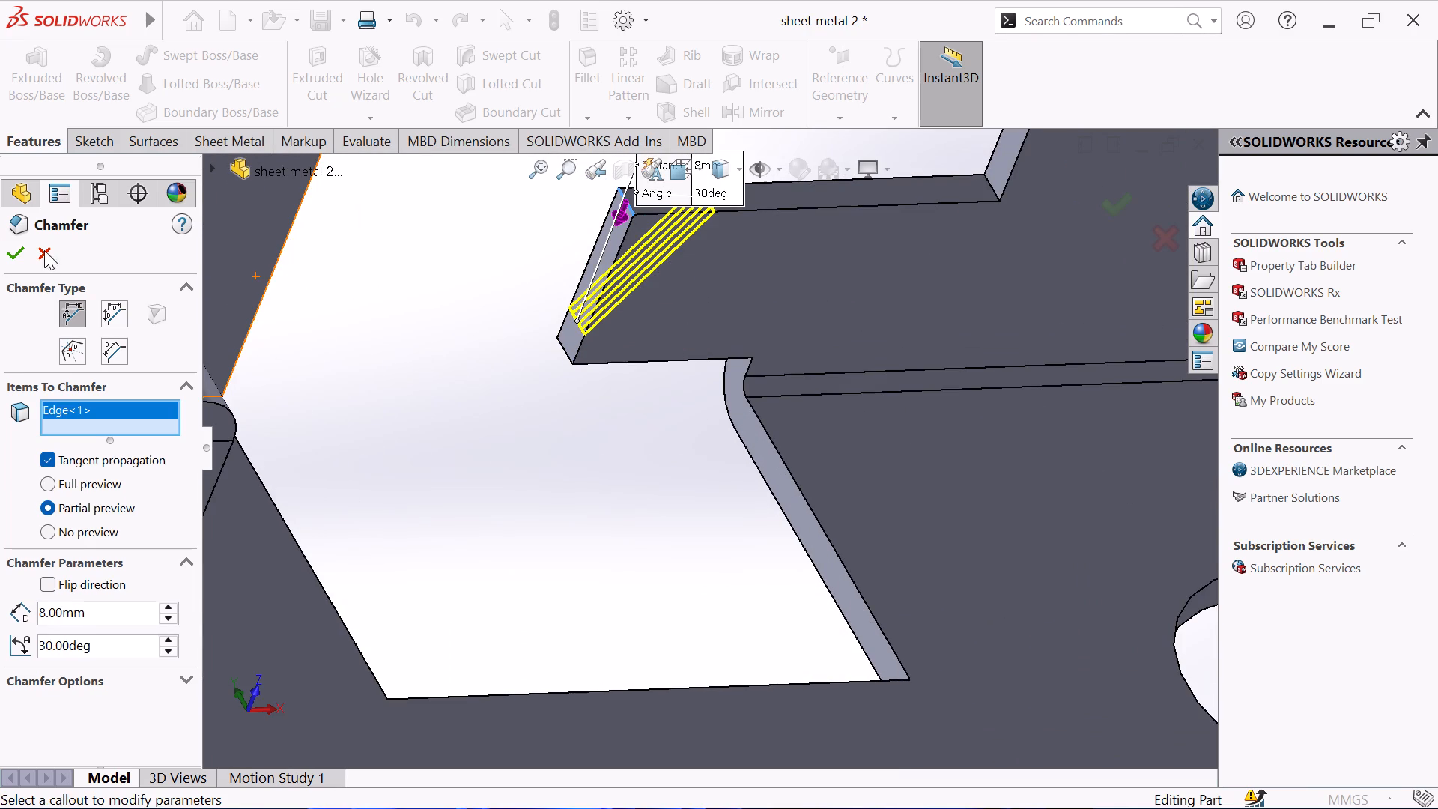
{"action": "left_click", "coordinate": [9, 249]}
Examine the side step's new chamfer, the base notch and the whole bracket from several angles.
{"action": "middle_click_drag", "start_coordinate": [353, 390], "coordinate": [339, 339]}
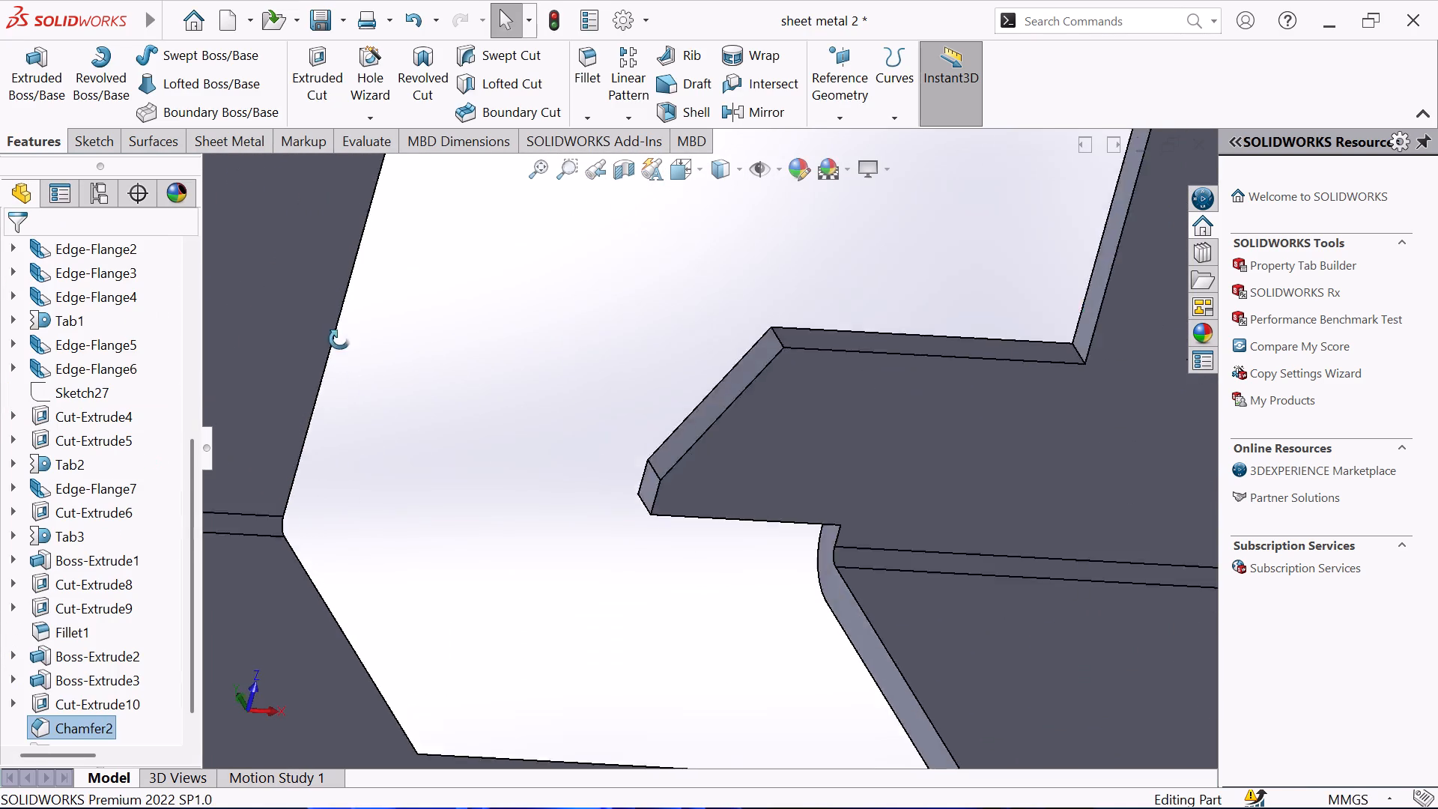
{"action": "middle_click_drag", "start_coordinate": [339, 339], "coordinate": [332, 298]}
{"action": "scroll", "coordinate": [679, 532], "scroll_direction": "up", "scroll_amount": 4}
{"action": "middle_click_drag", "start_coordinate": [729, 525], "coordinate": [710, 492]}
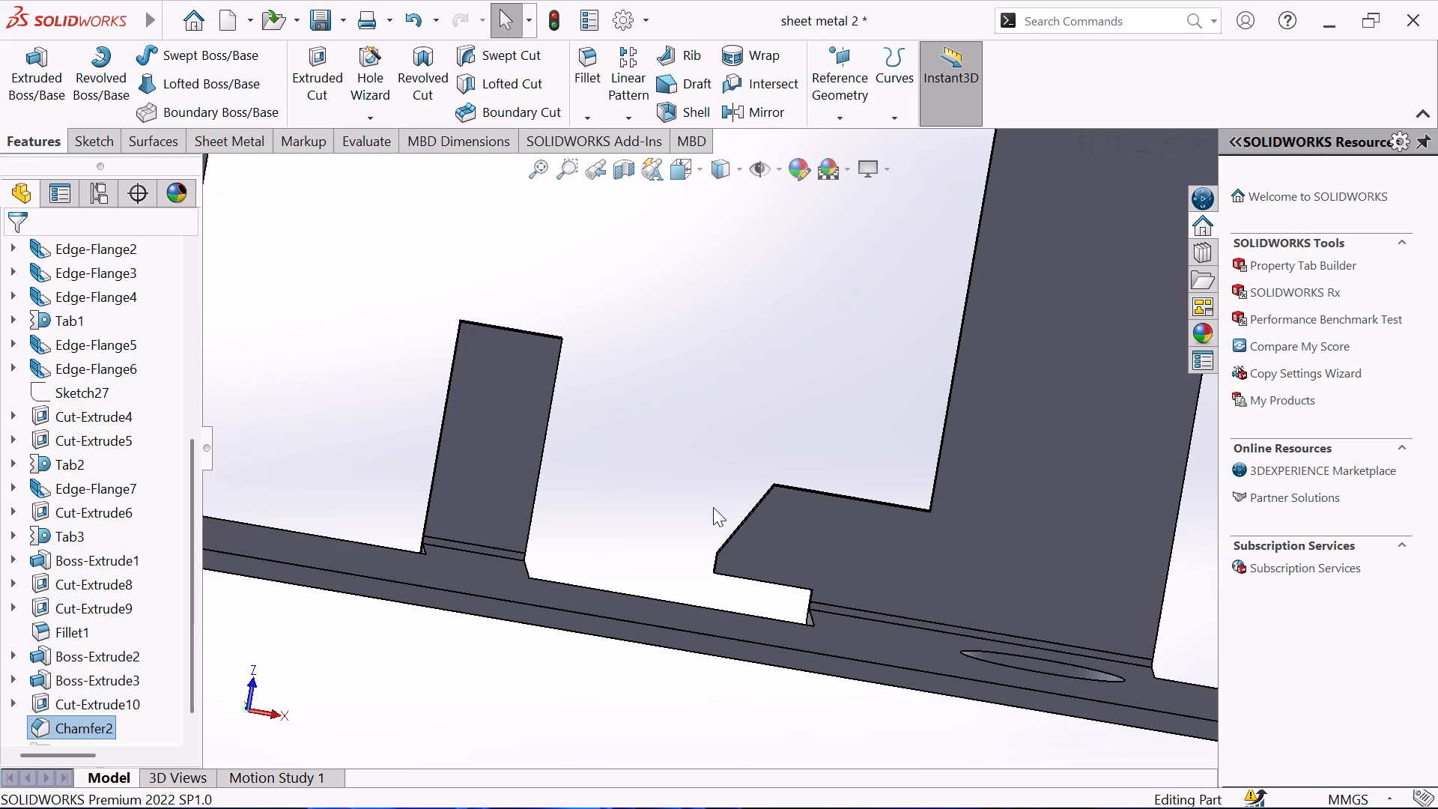
{"action": "middle_click_drag", "start_coordinate": [715, 506], "coordinate": [716, 483]}
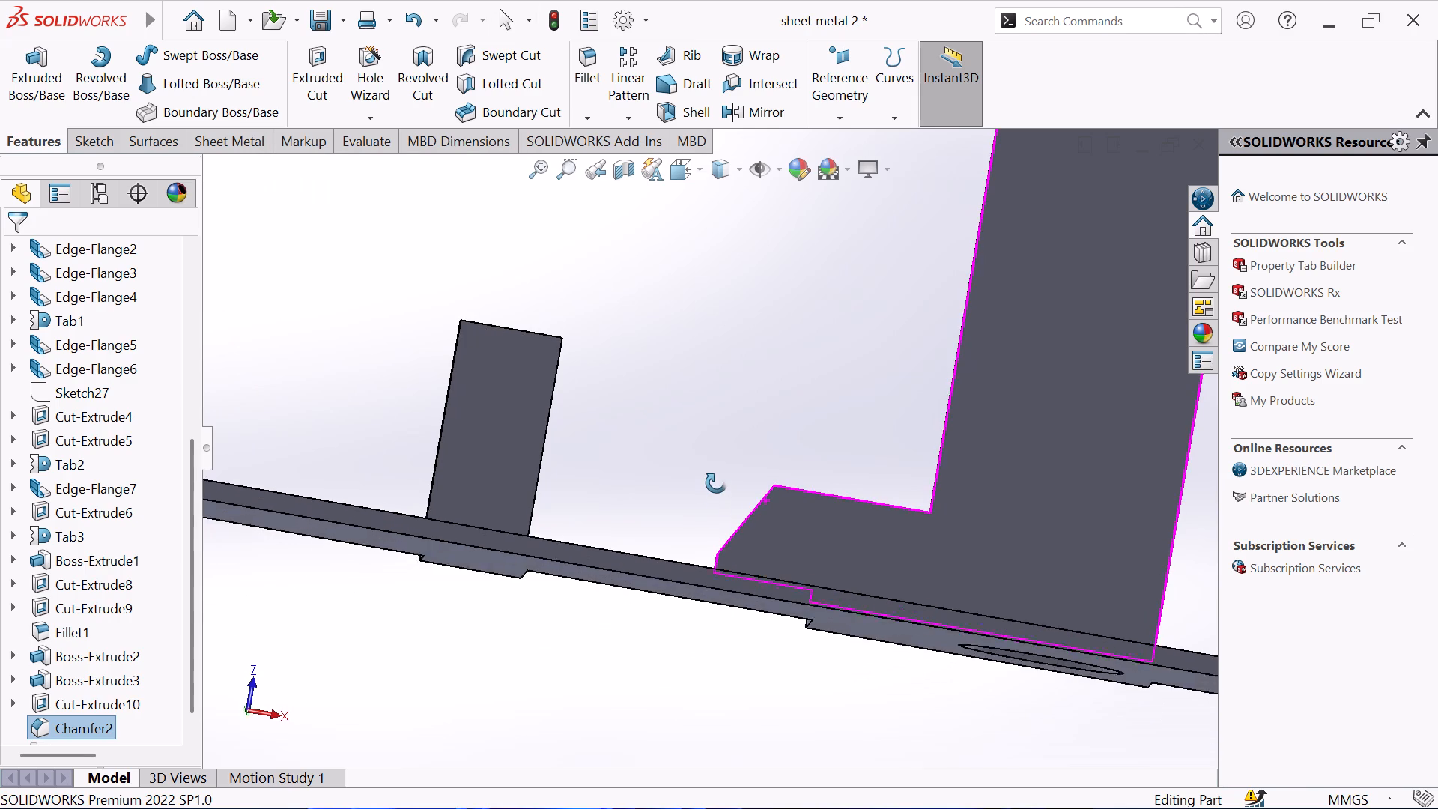
{"action": "middle_click_drag", "start_coordinate": [716, 483], "coordinate": [706, 548]}
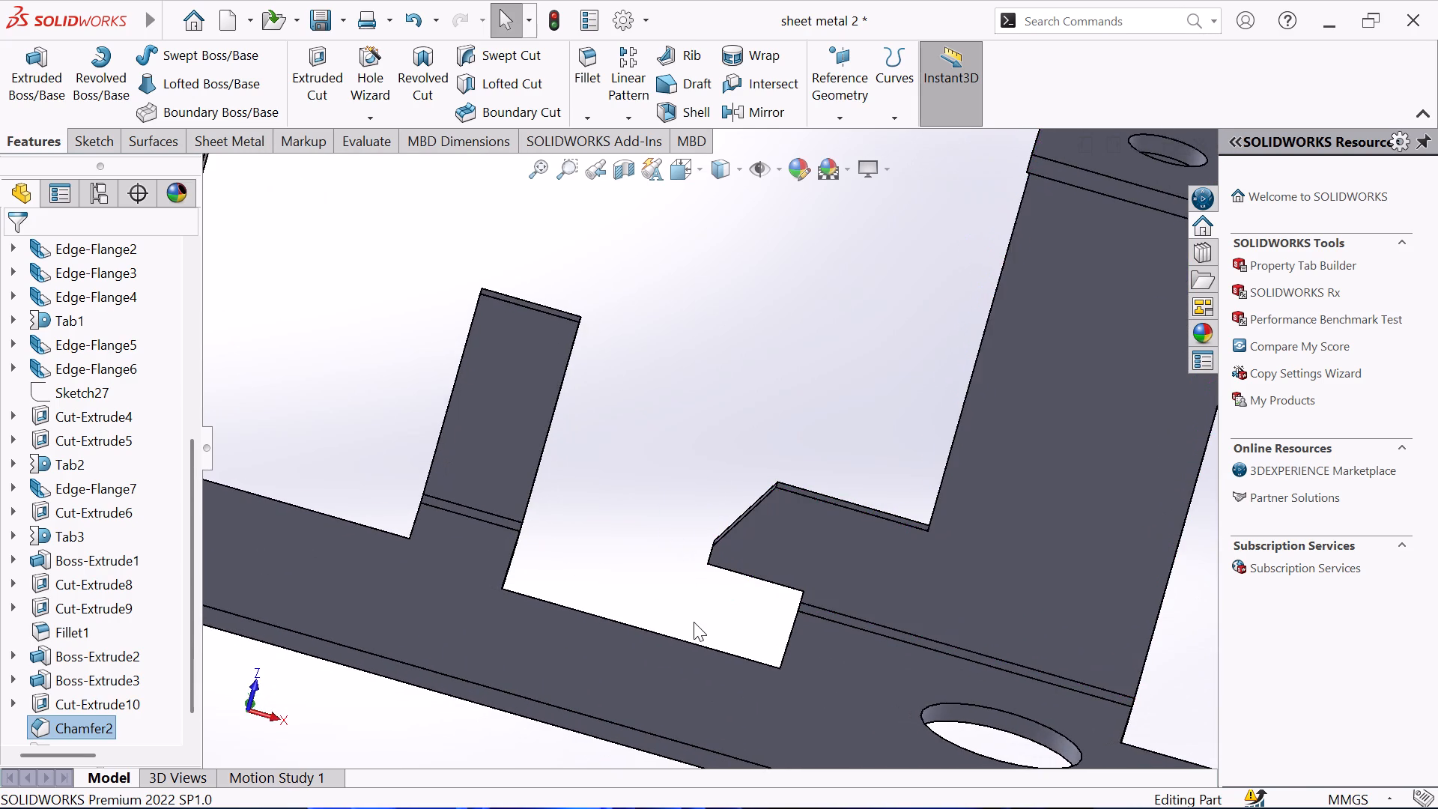
{"action": "scroll", "coordinate": [700, 598], "scroll_direction": "up", "scroll_amount": 5}
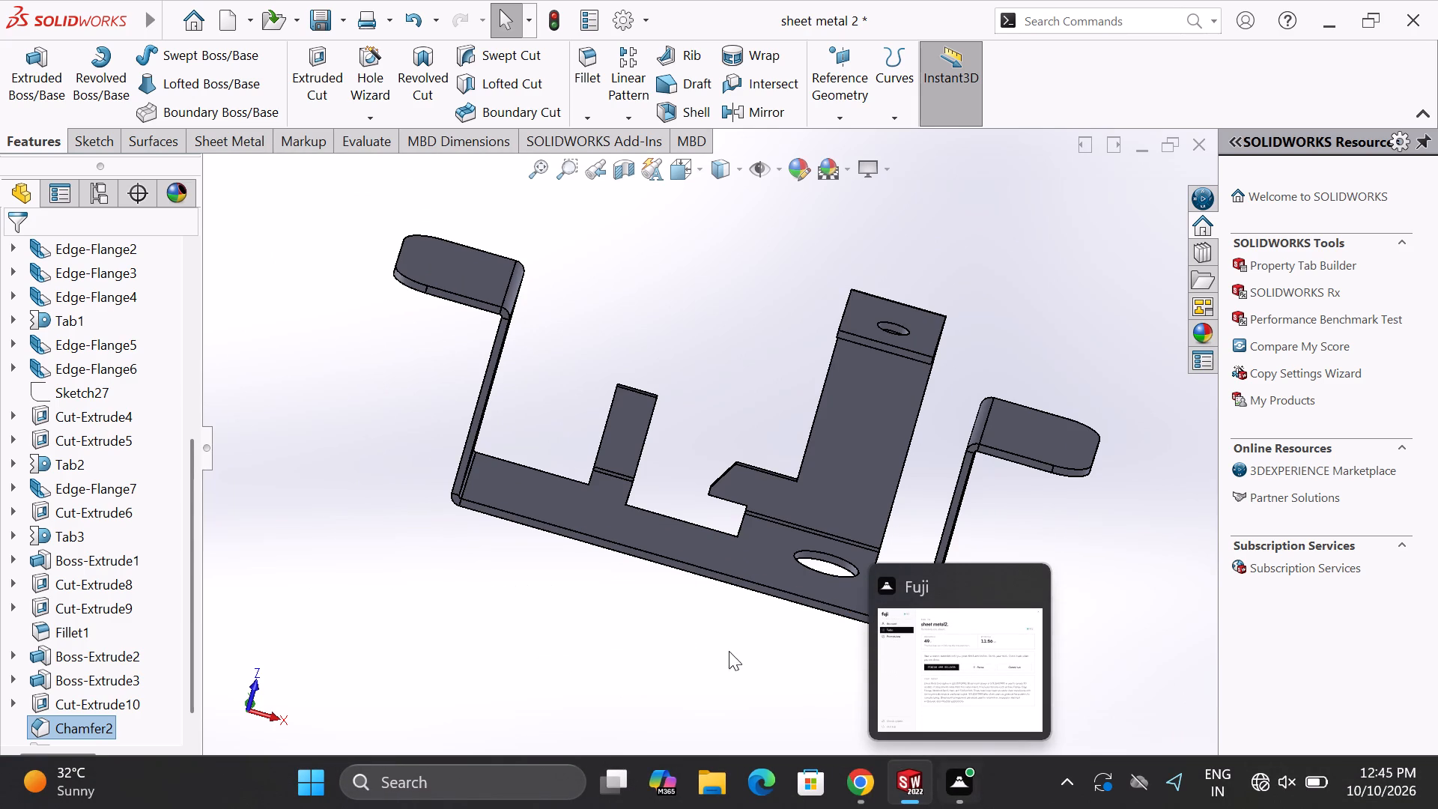
{"action": "scroll", "coordinate": [694, 628], "scroll_direction": "up", "scroll_amount": 4}
{"action": "scroll", "coordinate": [732, 569], "scroll_direction": "down", "scroll_amount": 2}
{"action": "middle_click_drag", "start_coordinate": [718, 430], "coordinate": [762, 297]}
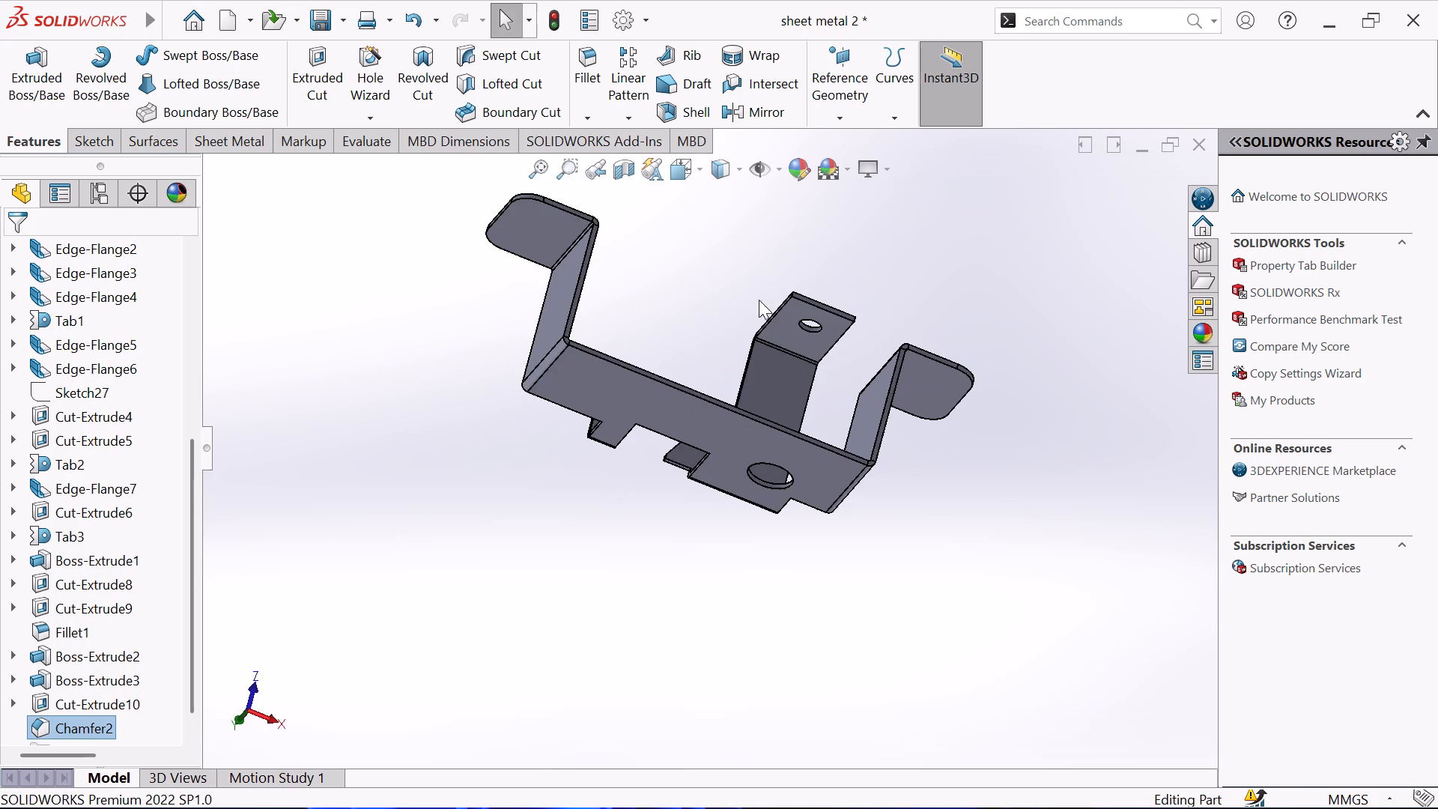
{"action": "scroll", "coordinate": [671, 392], "scroll_direction": "down", "scroll_amount": 2}
{"action": "middle_click_drag", "start_coordinate": [561, 573], "coordinate": [568, 713]}
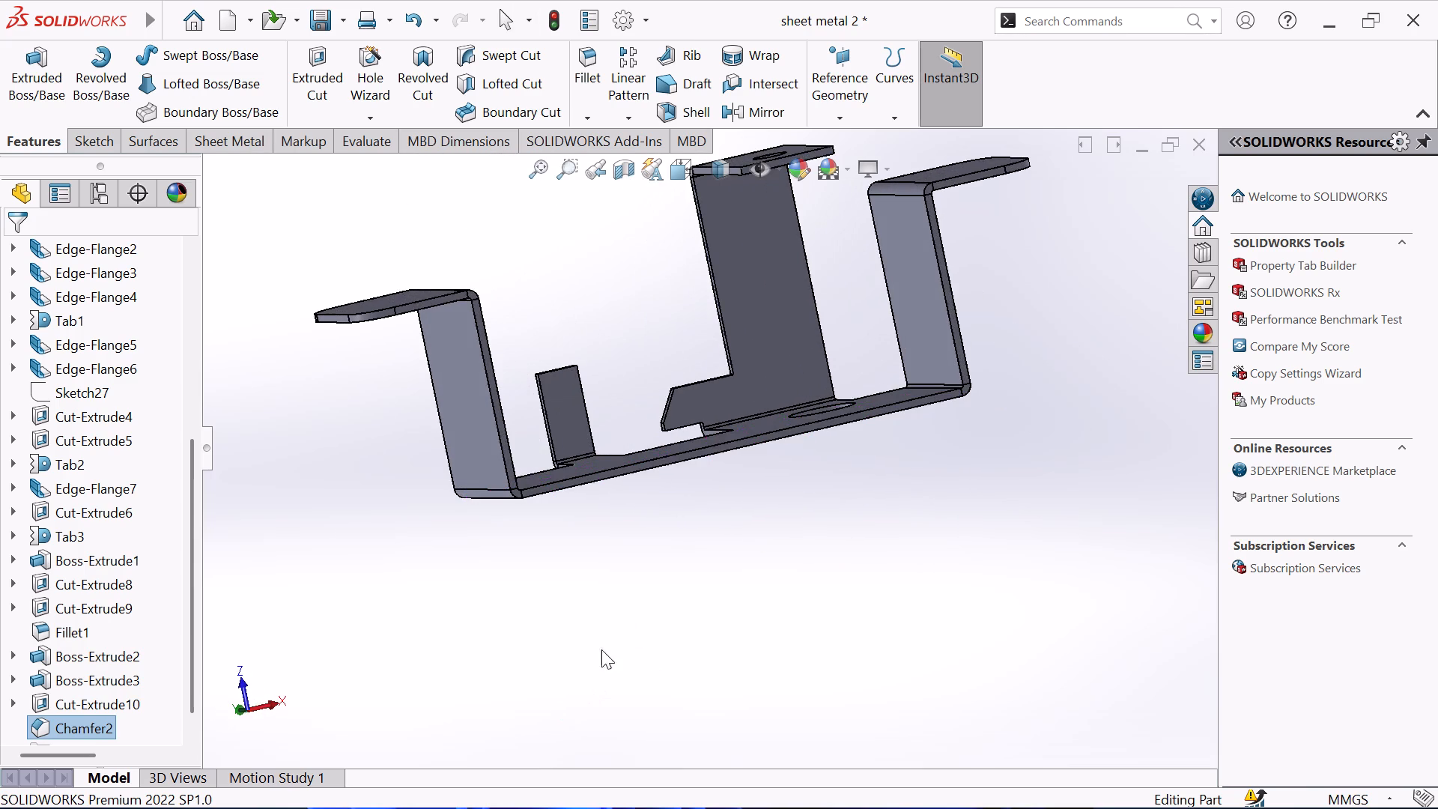
{"action": "scroll", "coordinate": [683, 548], "scroll_direction": "down", "scroll_amount": 3}
{"action": "scroll", "coordinate": [693, 416], "scroll_direction": "up", "scroll_amount": 1}
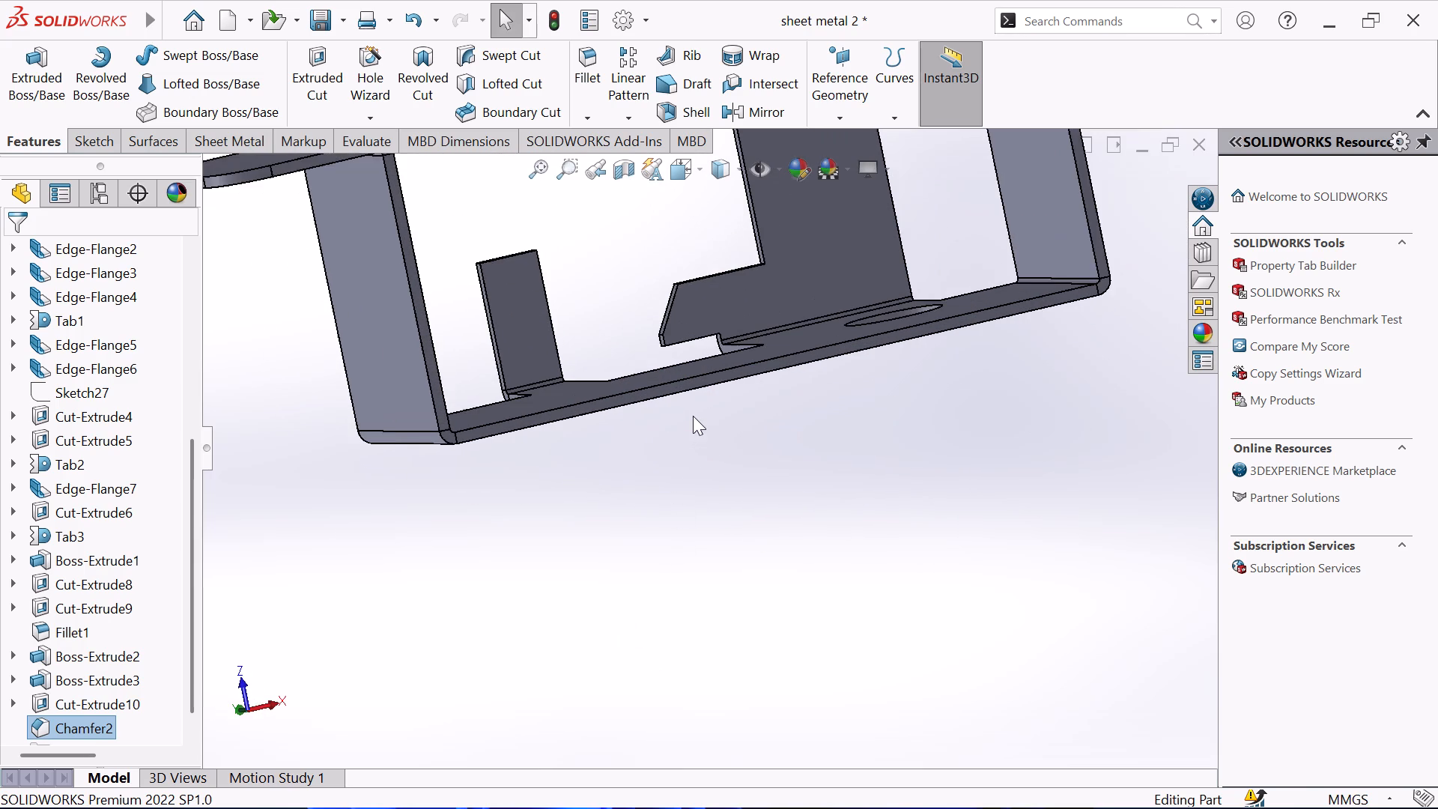
{"action": "scroll", "coordinate": [691, 399], "scroll_direction": "up", "scroll_amount": 1}
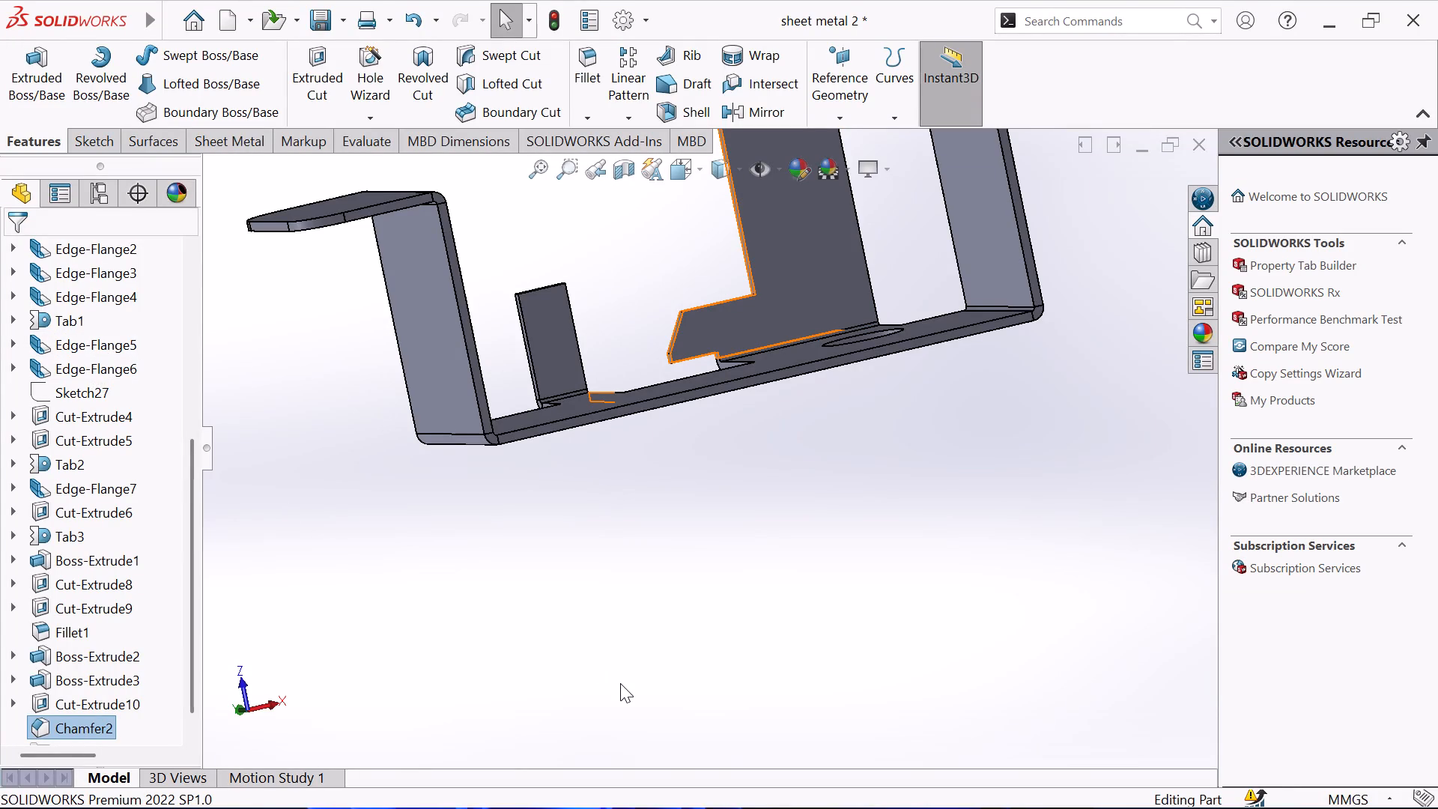
{"action": "scroll", "coordinate": [646, 417], "scroll_direction": "up", "scroll_amount": 1}
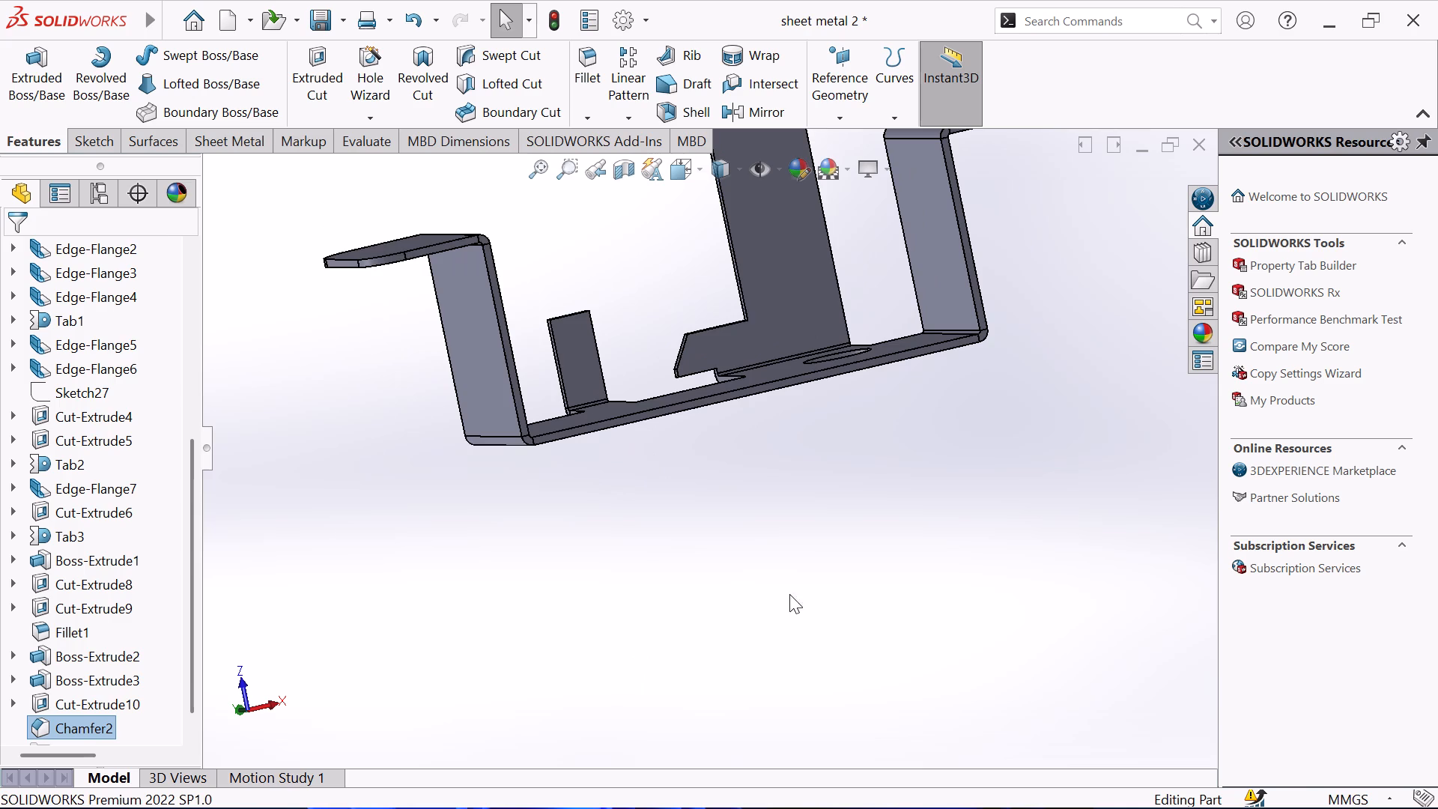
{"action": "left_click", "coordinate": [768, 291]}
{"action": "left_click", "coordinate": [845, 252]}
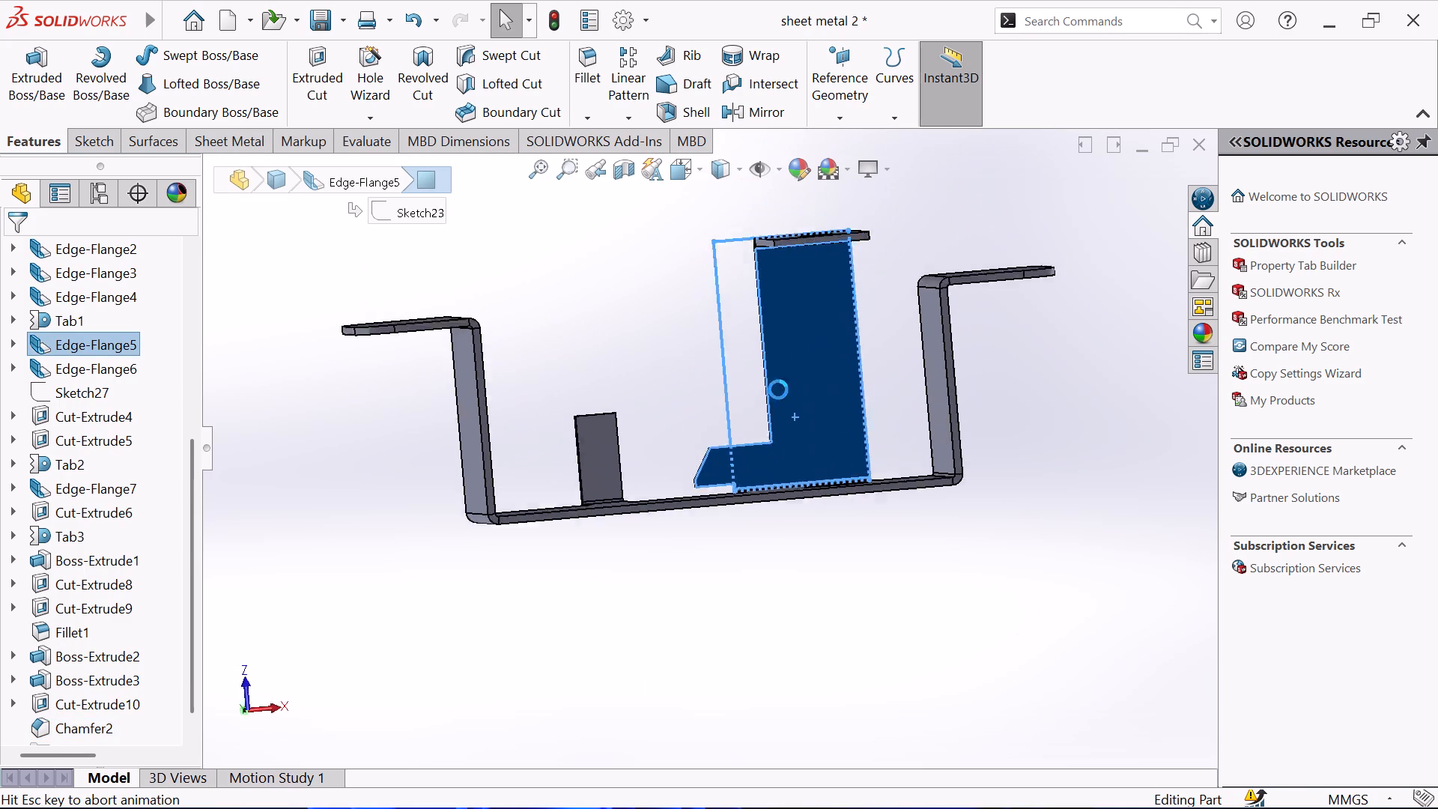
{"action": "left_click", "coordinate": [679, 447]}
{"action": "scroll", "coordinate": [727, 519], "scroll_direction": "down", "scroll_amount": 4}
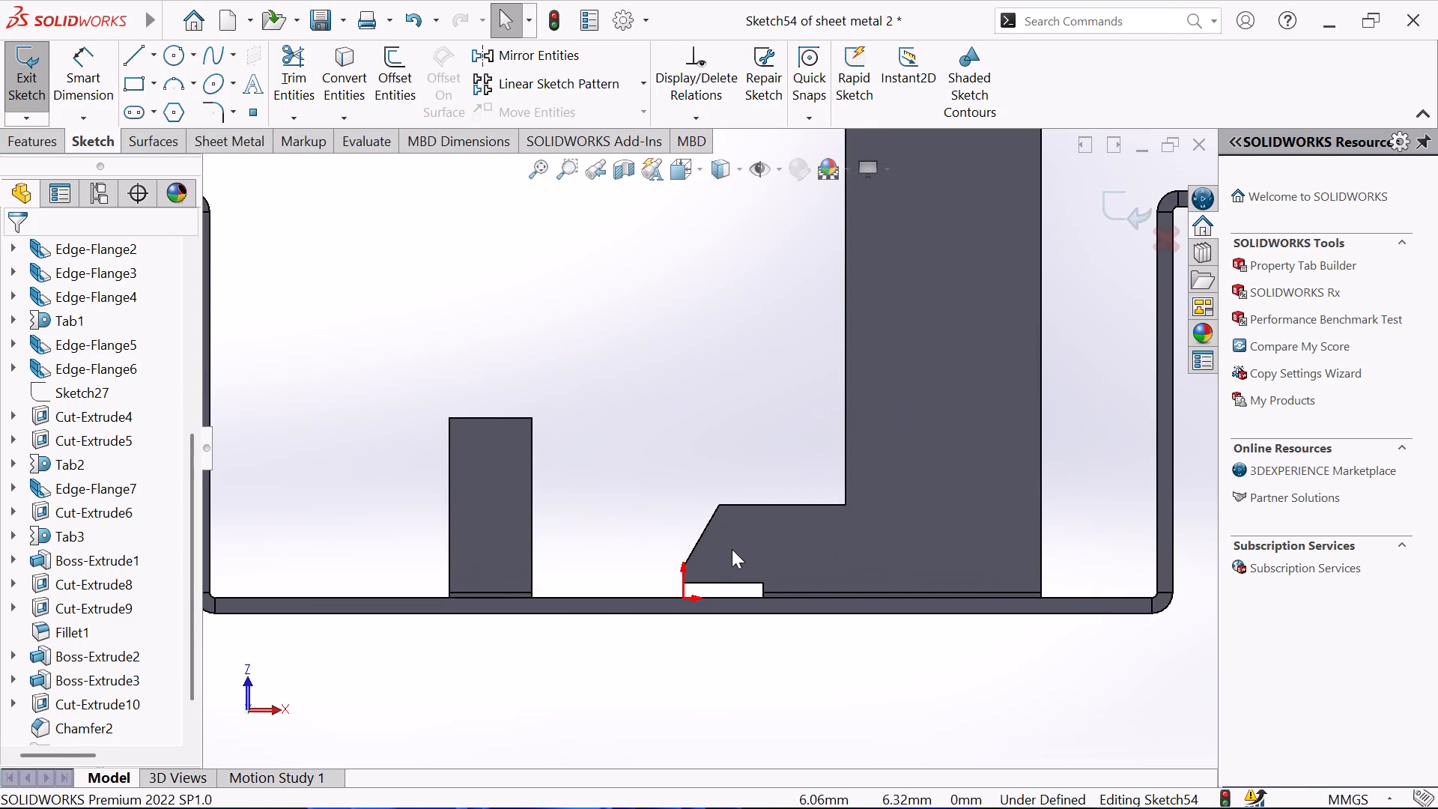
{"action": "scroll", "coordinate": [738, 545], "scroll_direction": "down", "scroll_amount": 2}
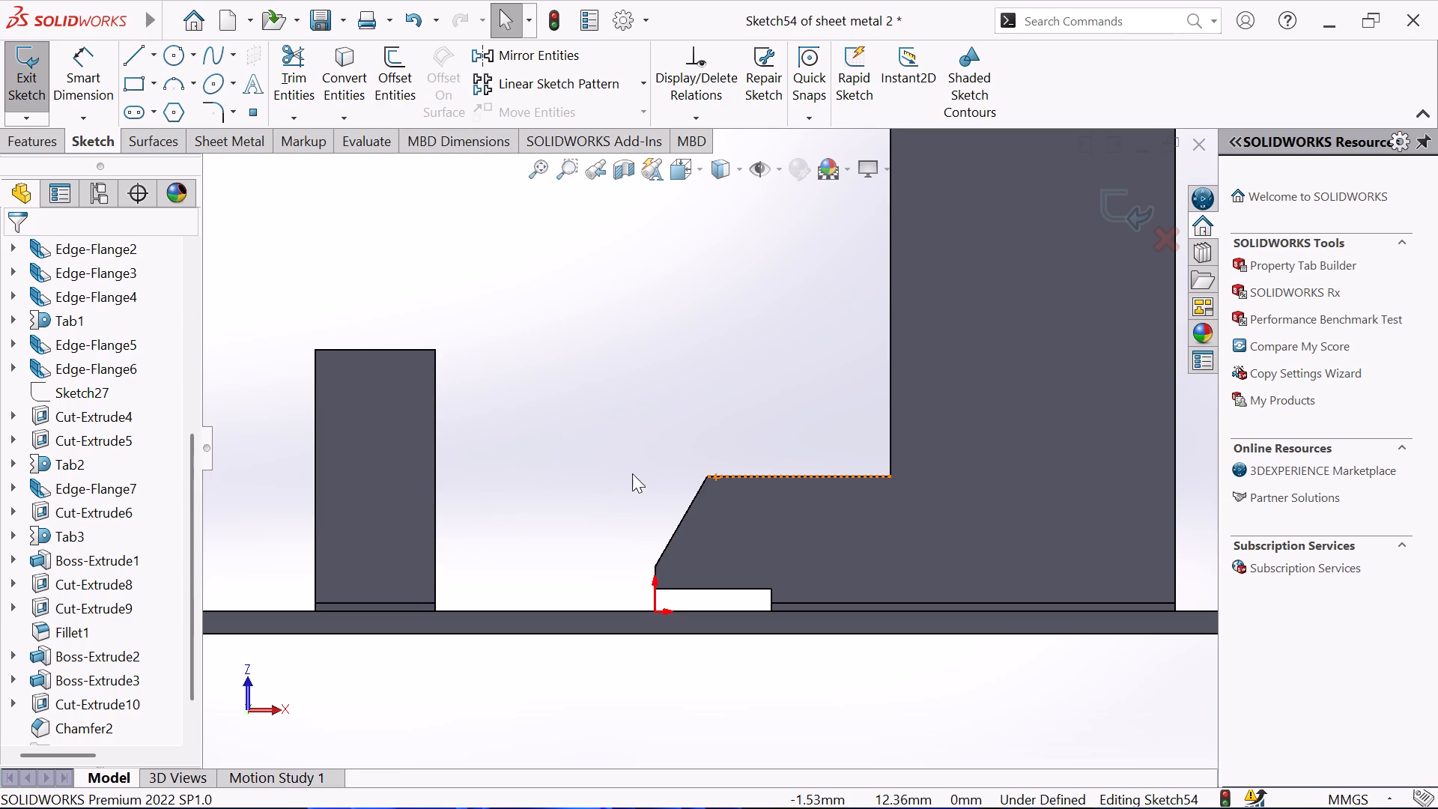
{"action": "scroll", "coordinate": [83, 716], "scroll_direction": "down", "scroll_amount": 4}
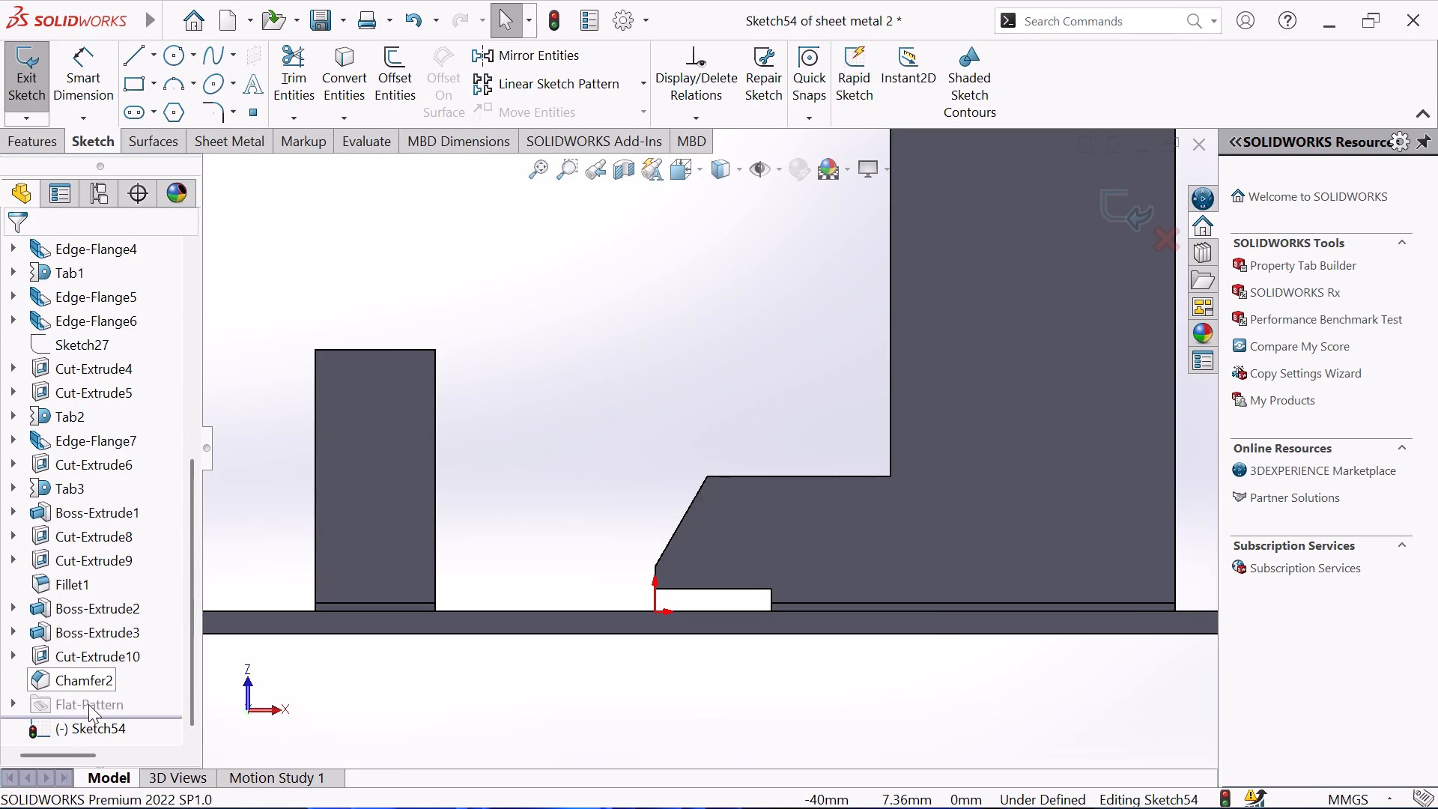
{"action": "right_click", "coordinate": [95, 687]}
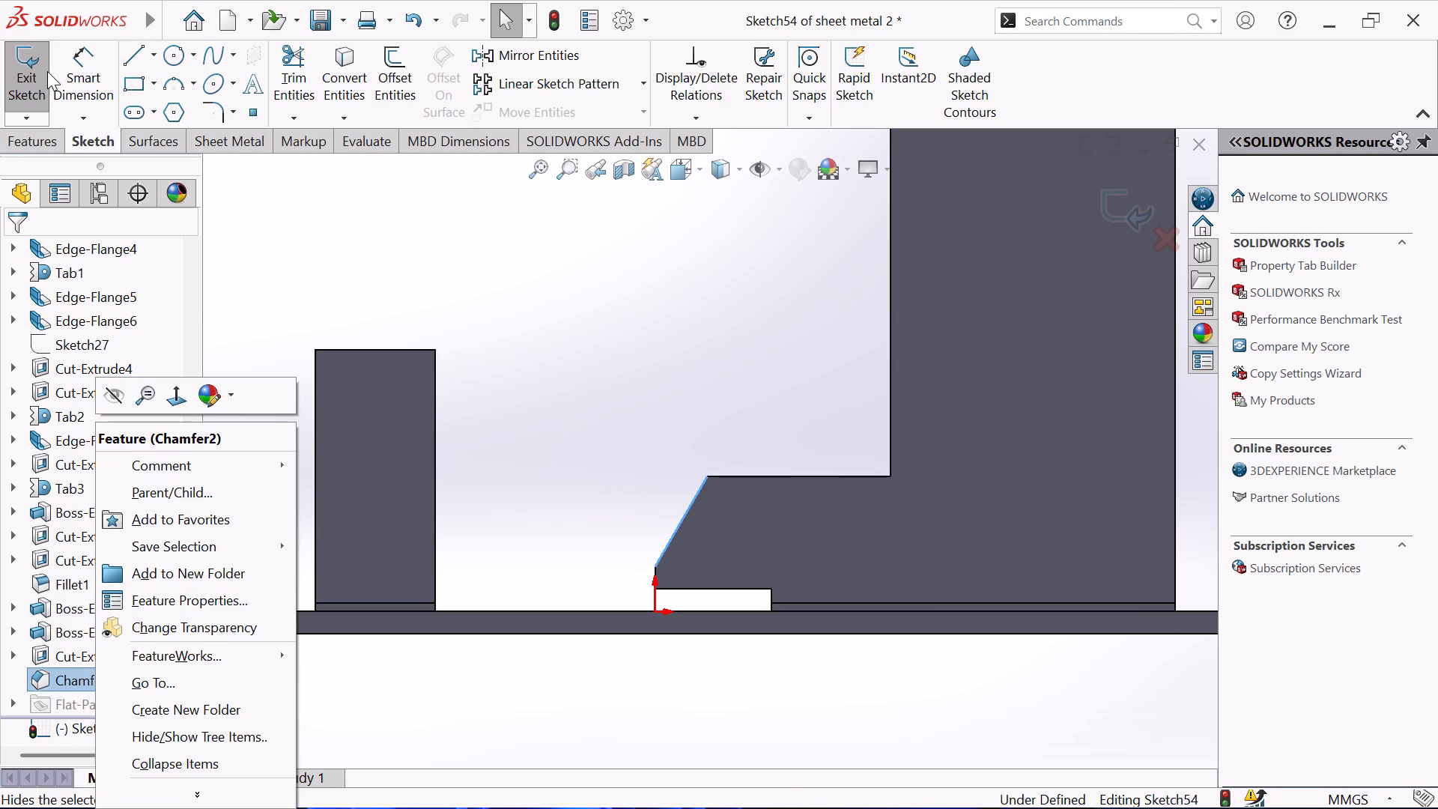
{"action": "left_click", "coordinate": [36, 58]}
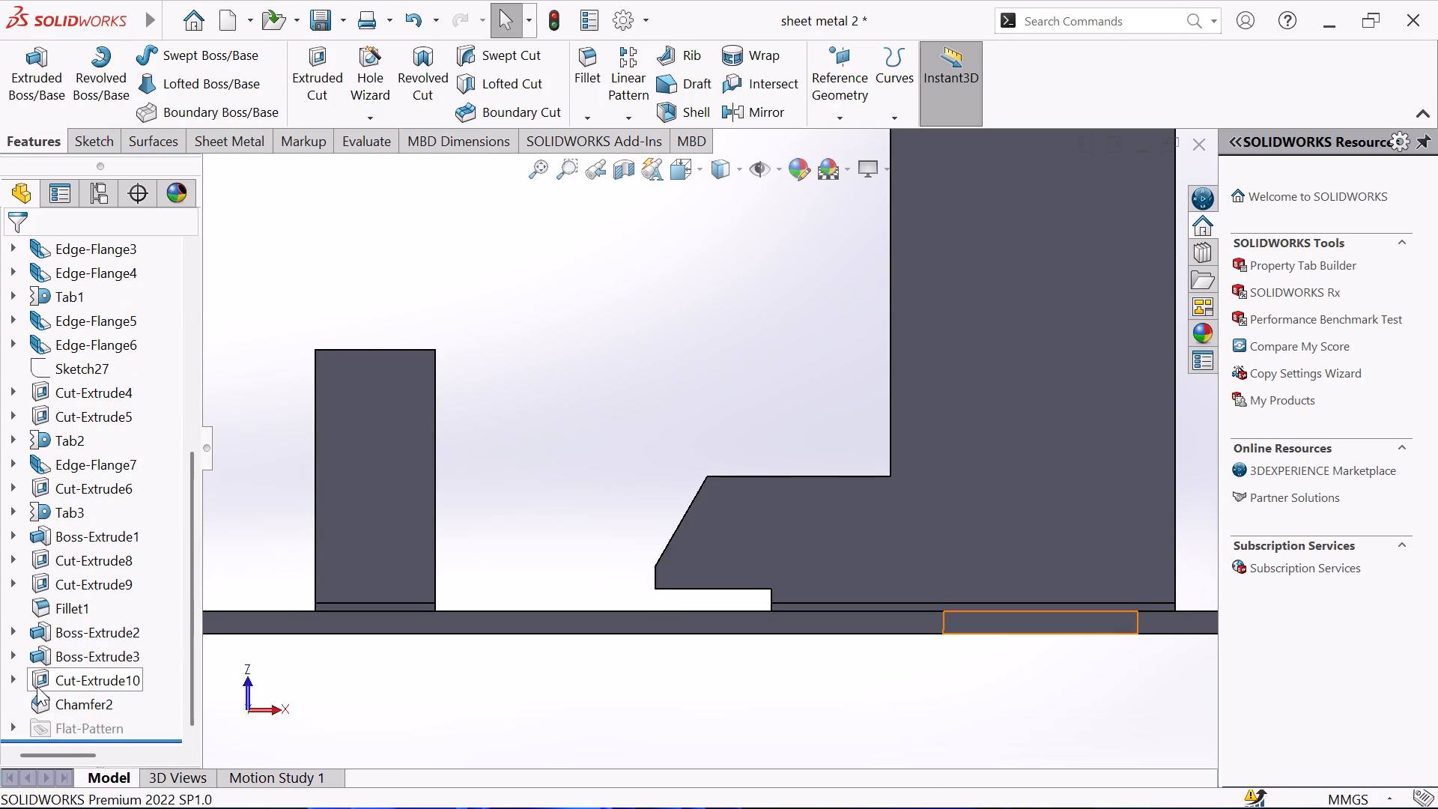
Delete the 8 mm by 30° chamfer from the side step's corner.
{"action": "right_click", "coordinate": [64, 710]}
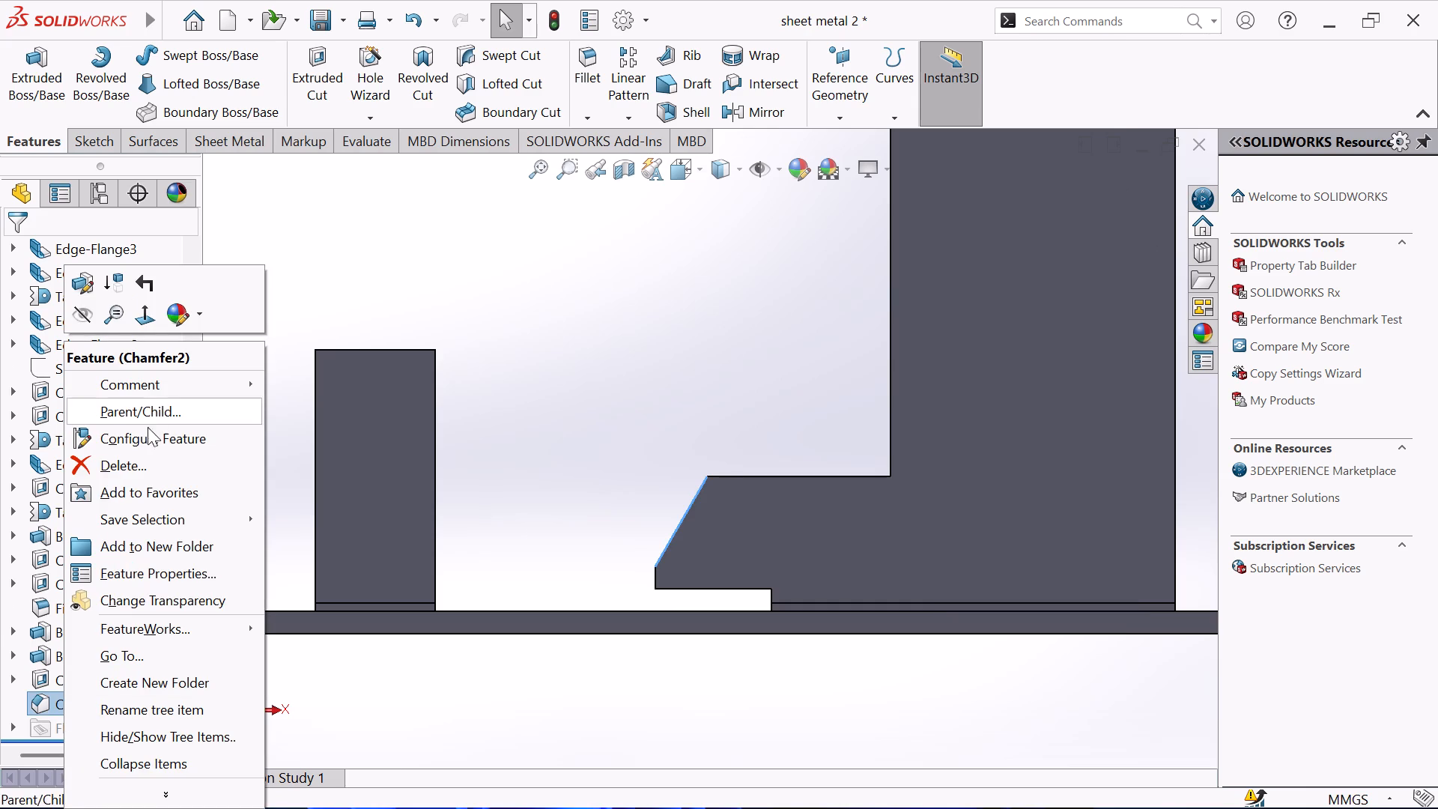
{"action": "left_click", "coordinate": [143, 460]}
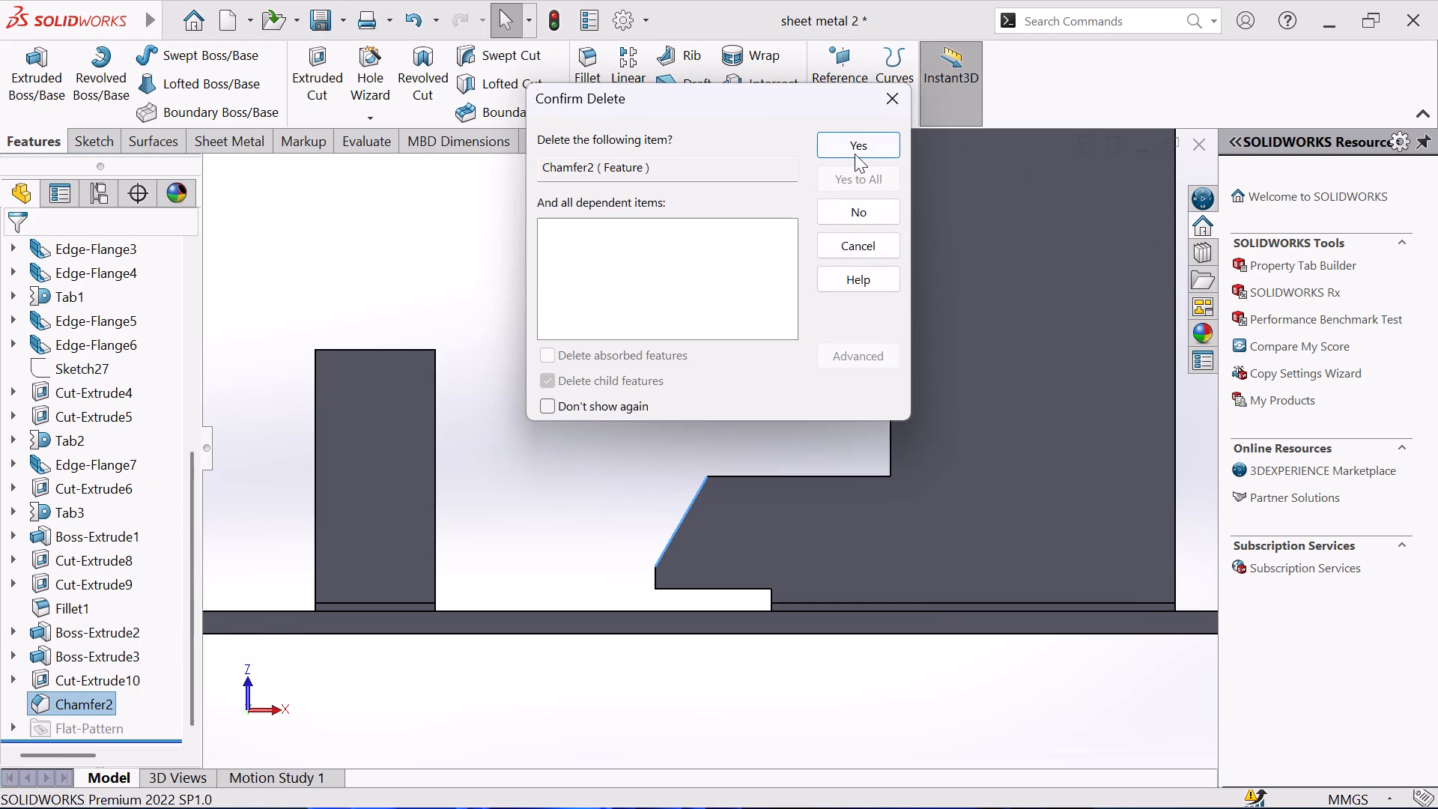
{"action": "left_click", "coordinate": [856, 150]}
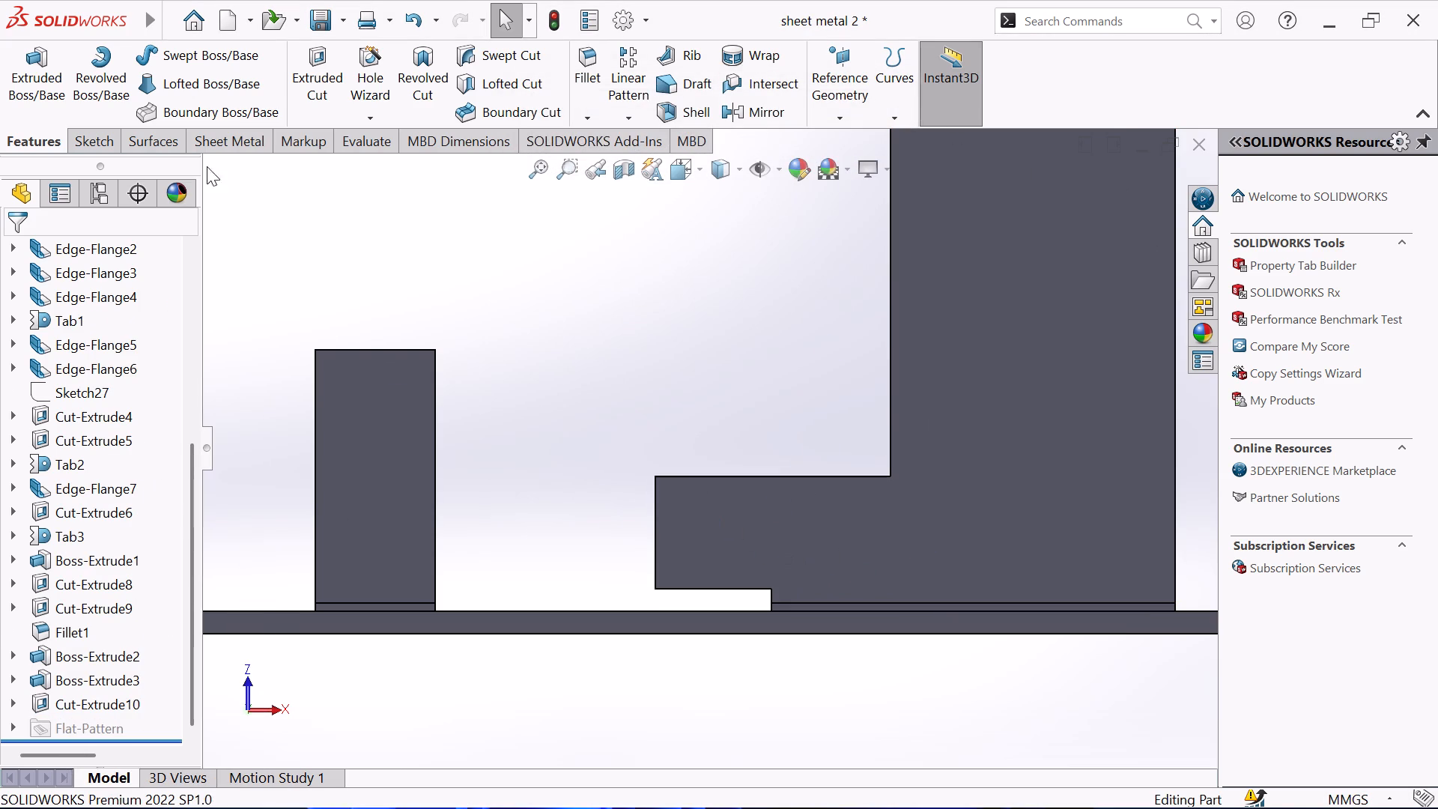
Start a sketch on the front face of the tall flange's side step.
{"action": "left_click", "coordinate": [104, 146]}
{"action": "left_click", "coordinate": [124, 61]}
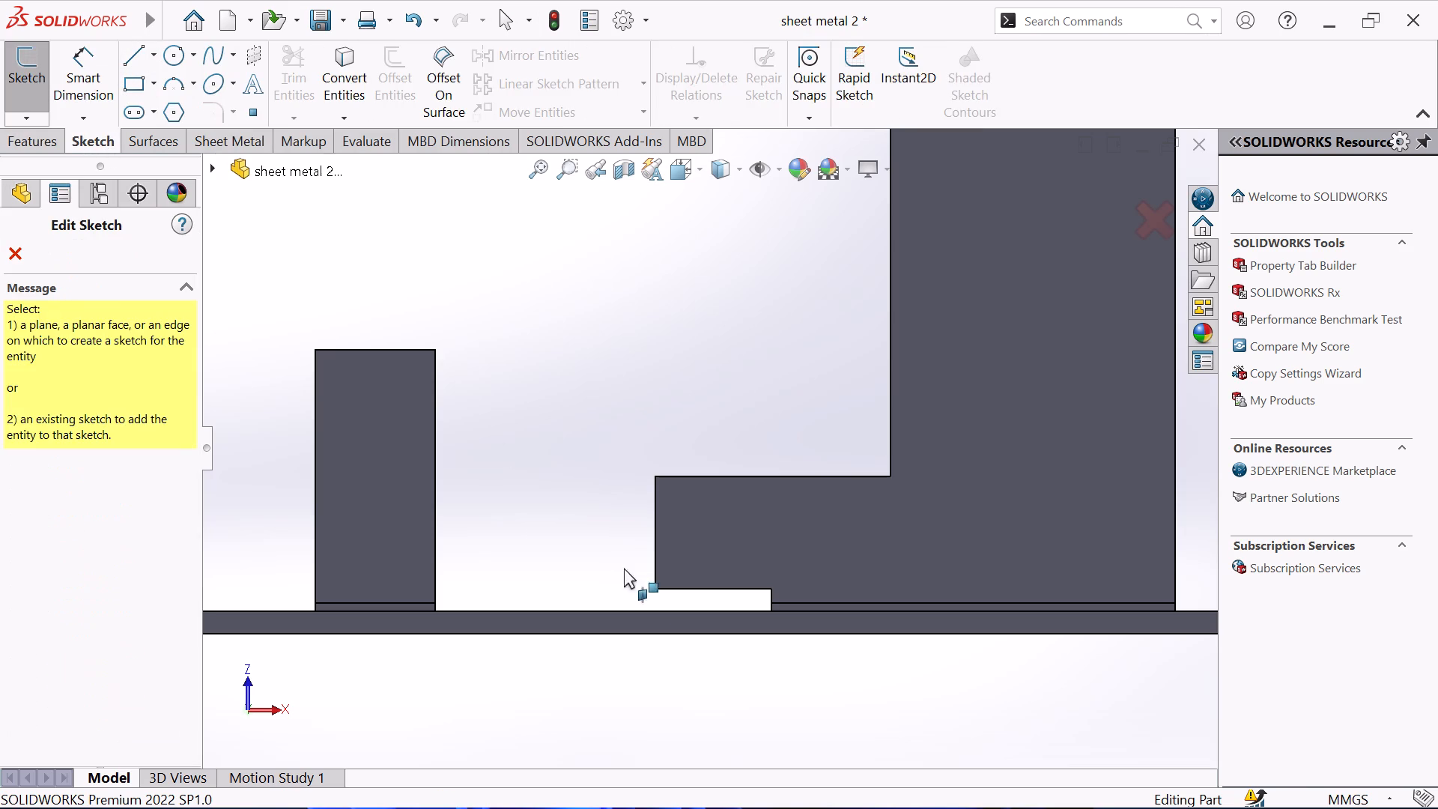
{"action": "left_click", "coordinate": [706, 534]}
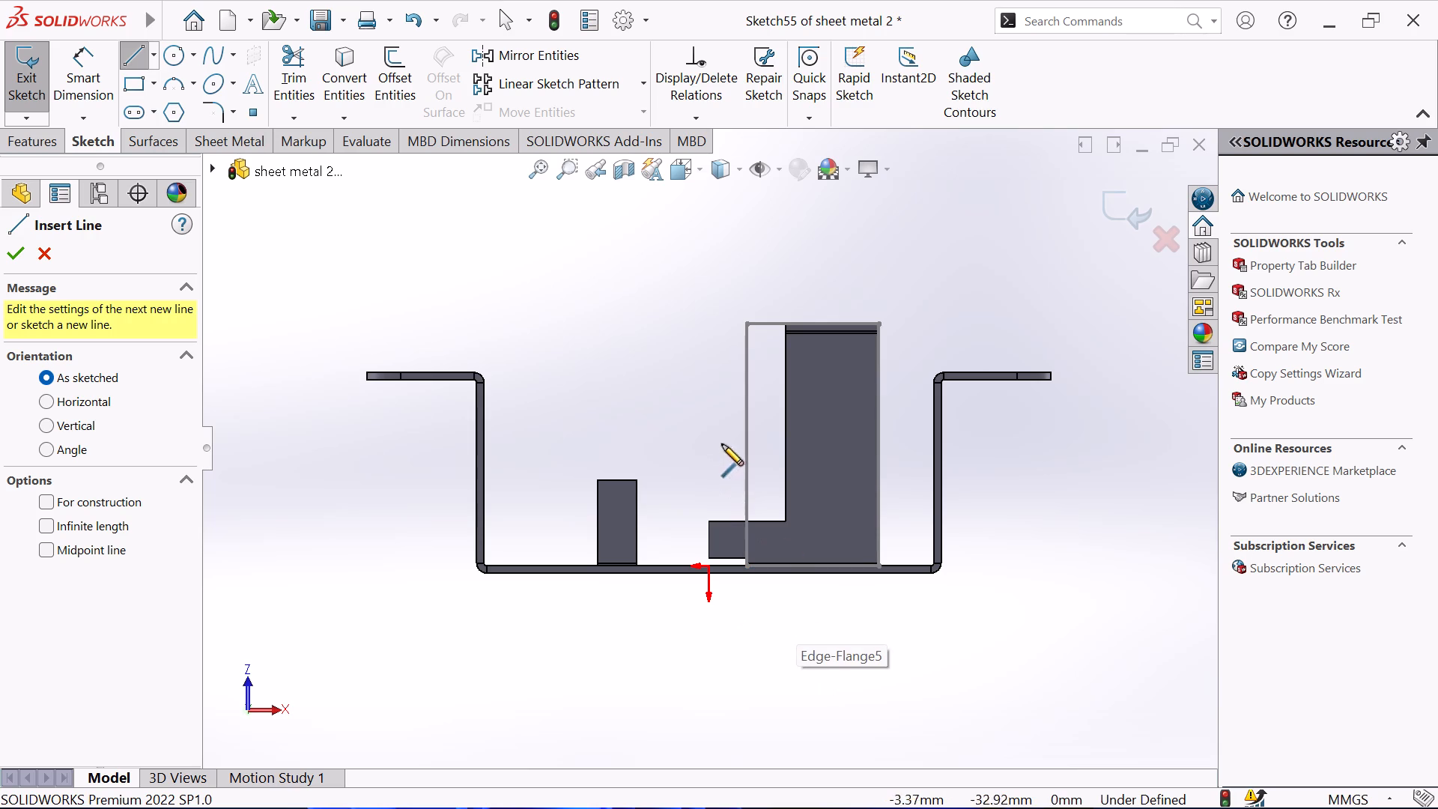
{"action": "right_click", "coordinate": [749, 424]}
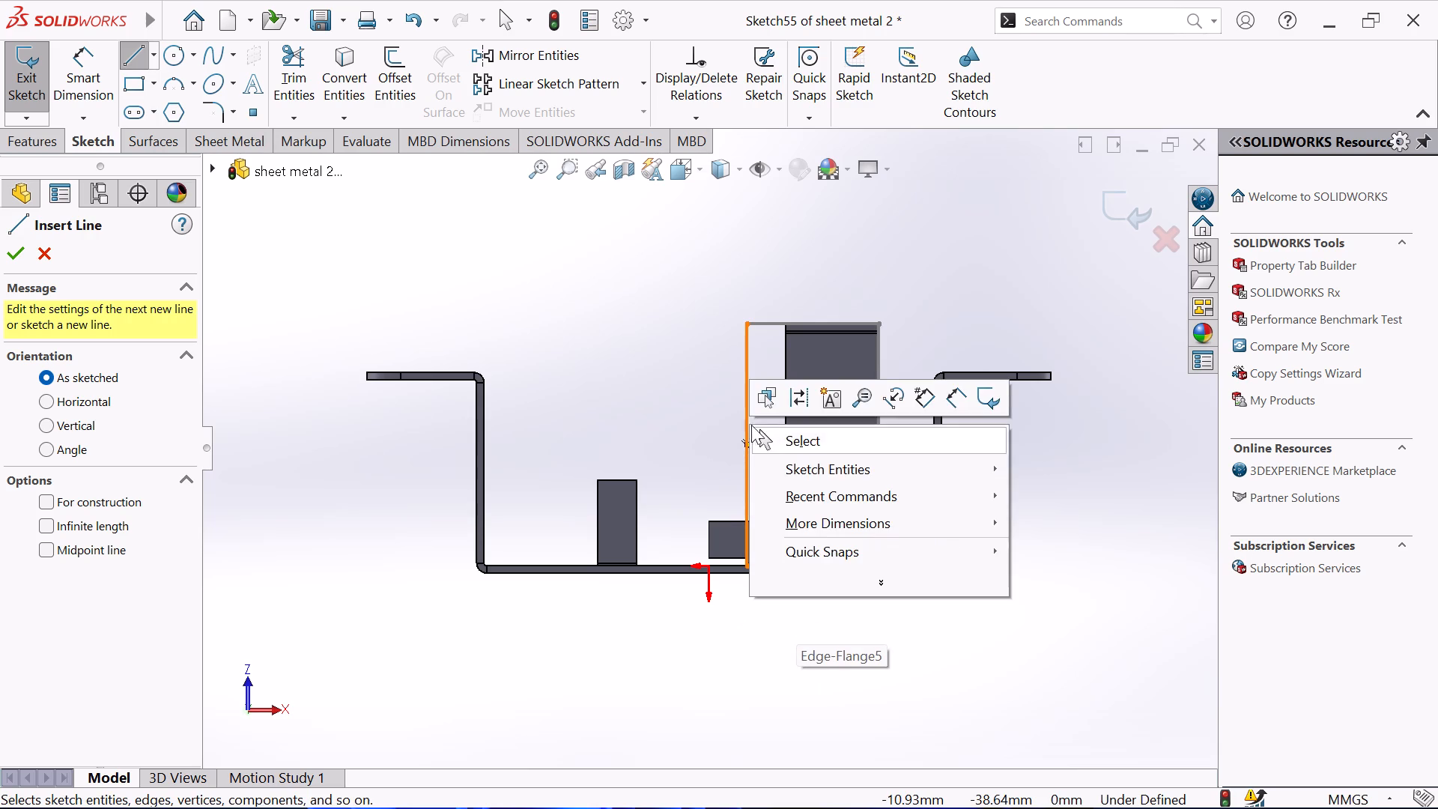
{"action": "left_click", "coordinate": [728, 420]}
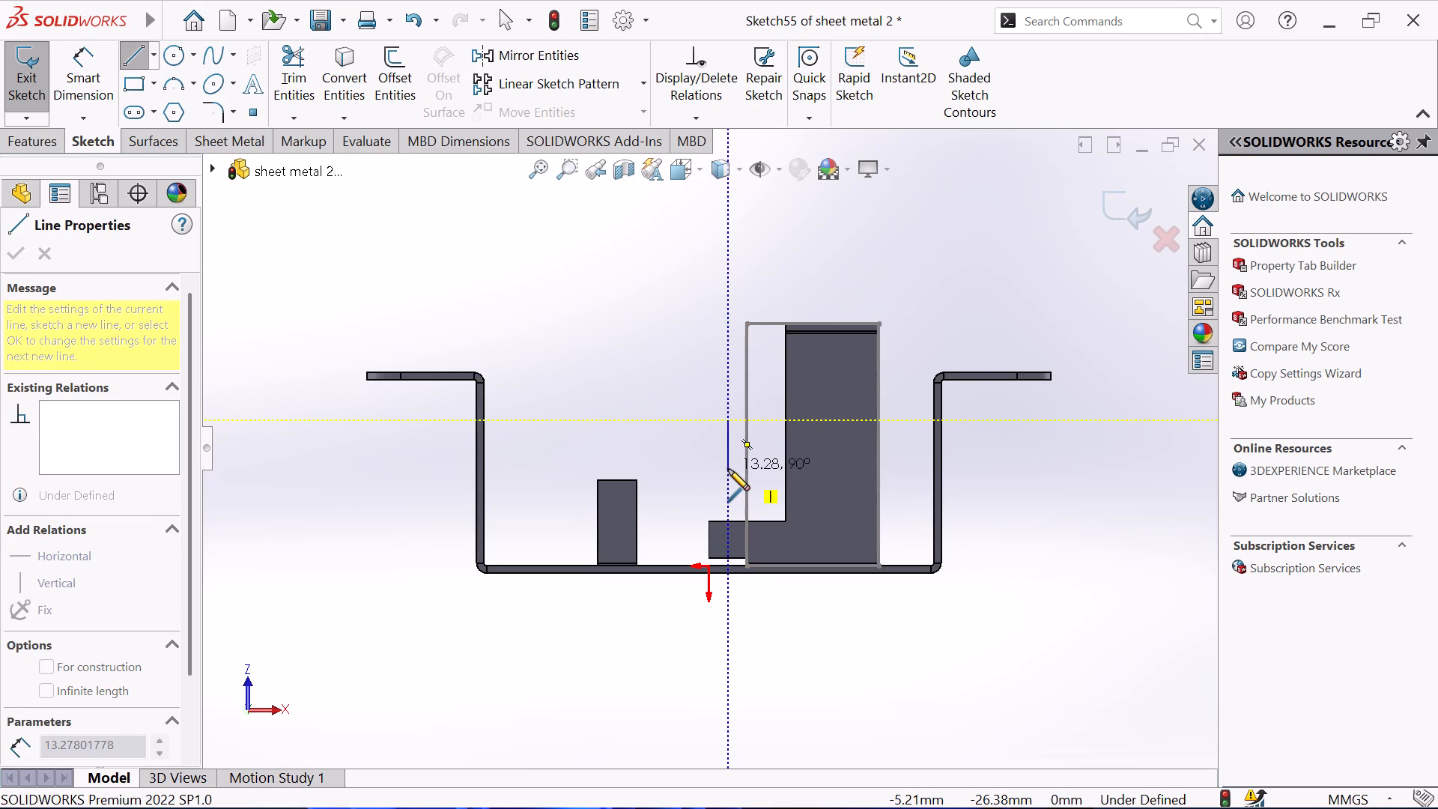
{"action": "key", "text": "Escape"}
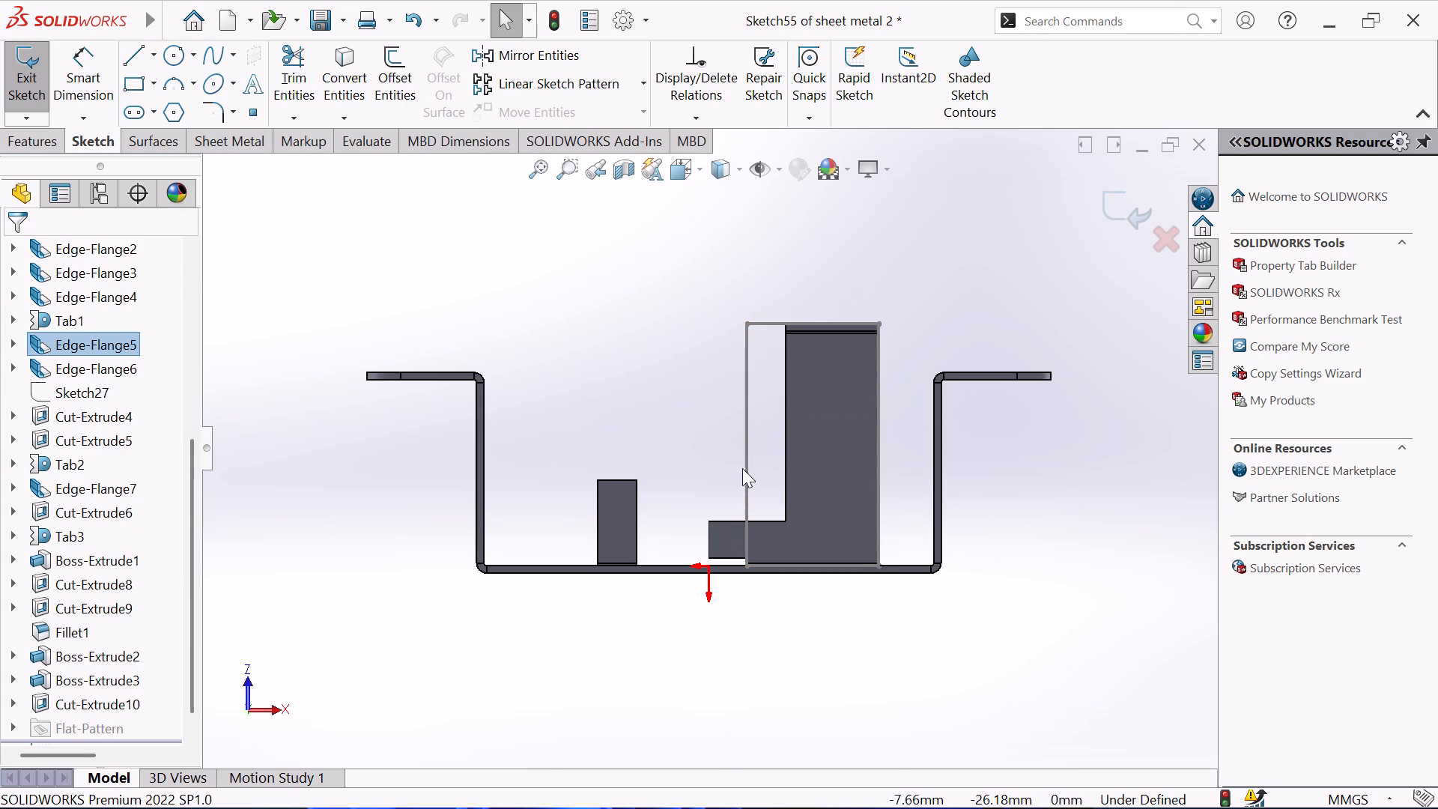
Hide Sketch23, the outline displayed around the tall flange.
{"action": "right_click", "coordinate": [745, 464]}
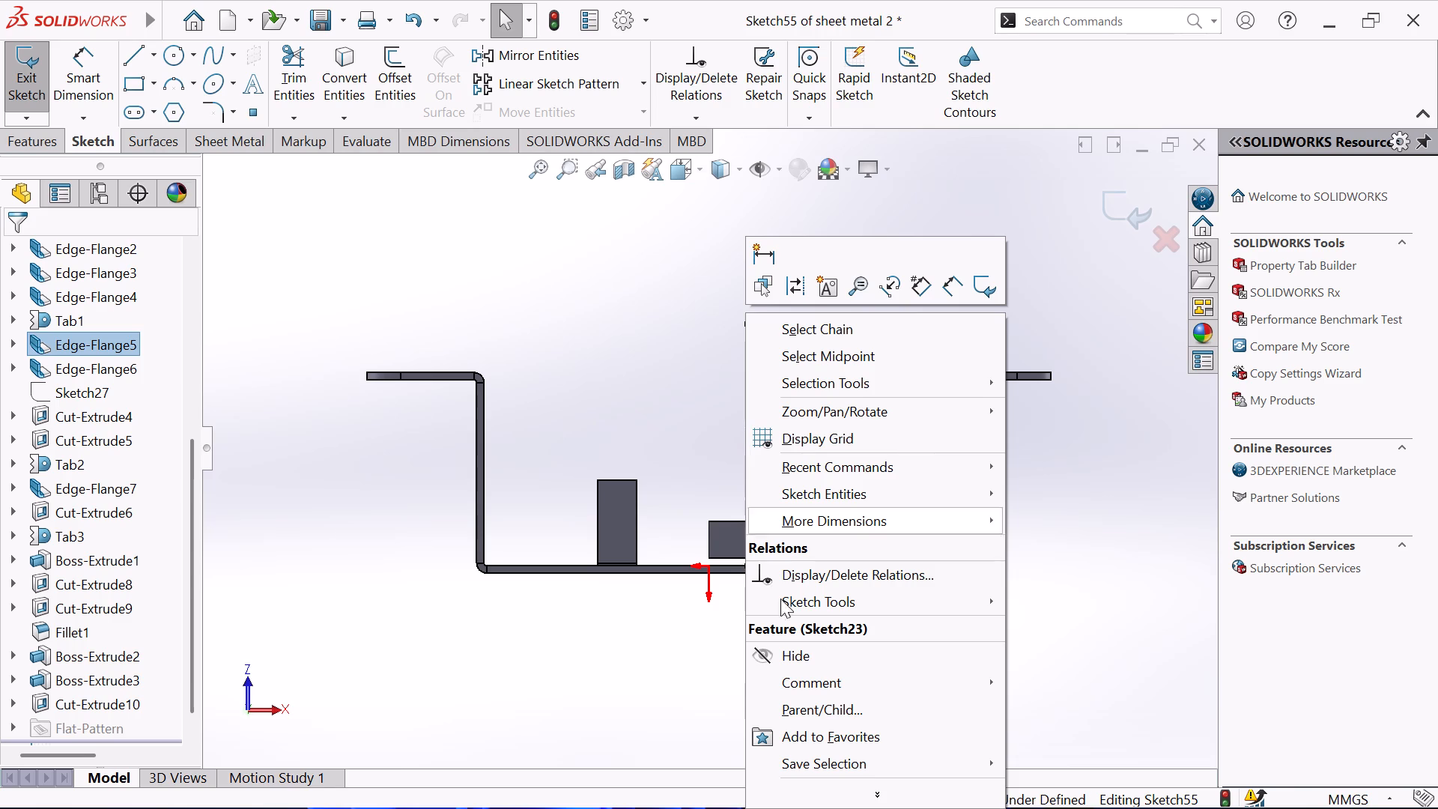
{"action": "left_click", "coordinate": [780, 660]}
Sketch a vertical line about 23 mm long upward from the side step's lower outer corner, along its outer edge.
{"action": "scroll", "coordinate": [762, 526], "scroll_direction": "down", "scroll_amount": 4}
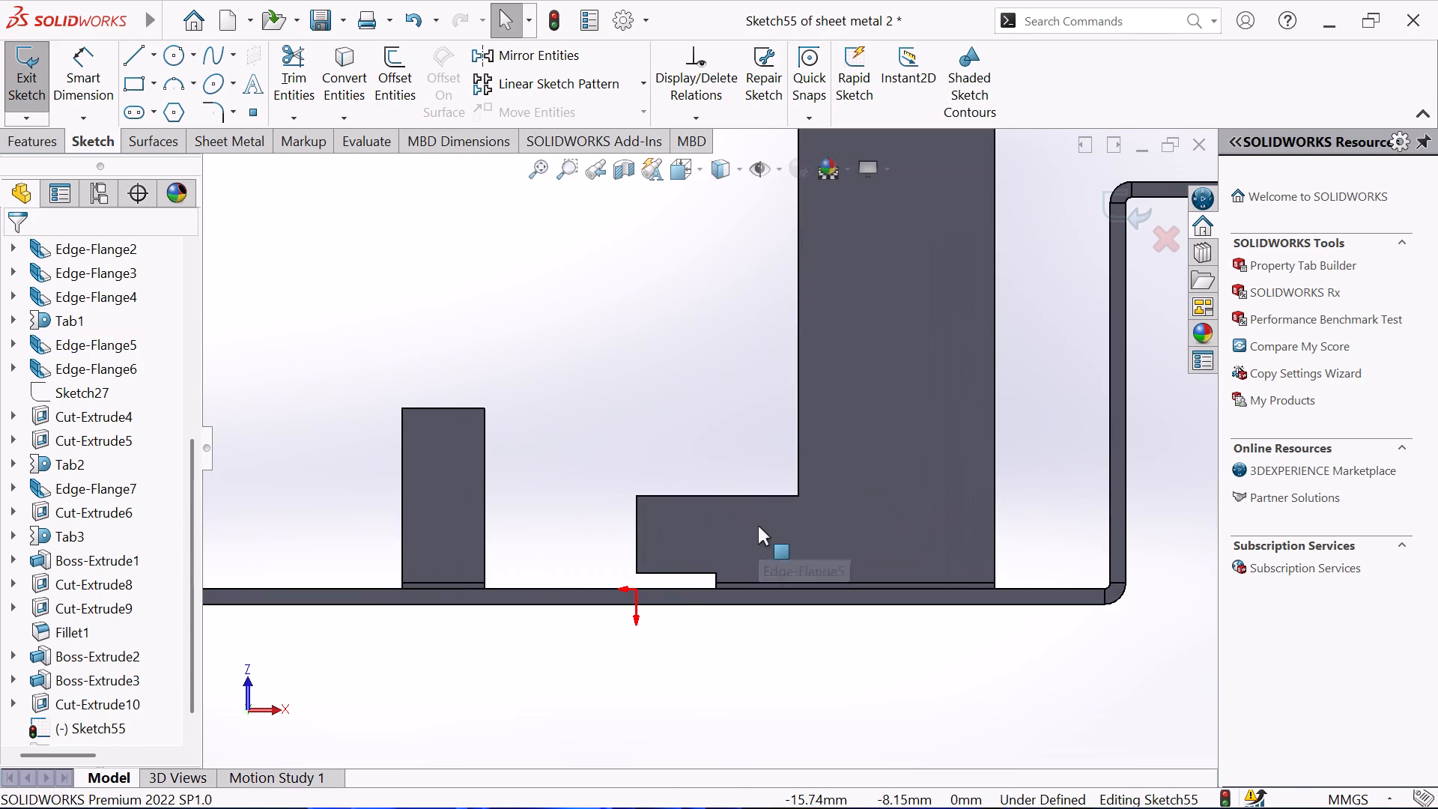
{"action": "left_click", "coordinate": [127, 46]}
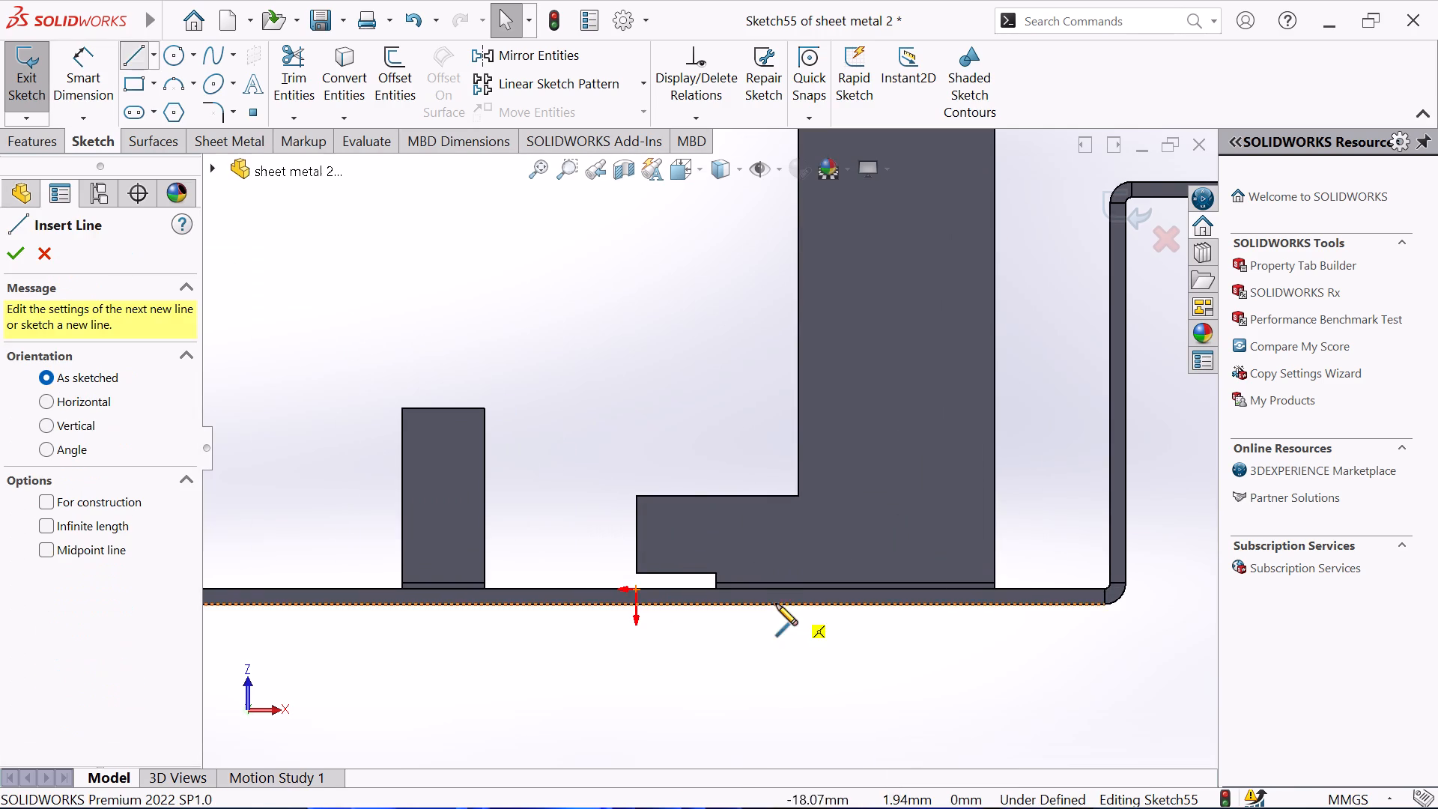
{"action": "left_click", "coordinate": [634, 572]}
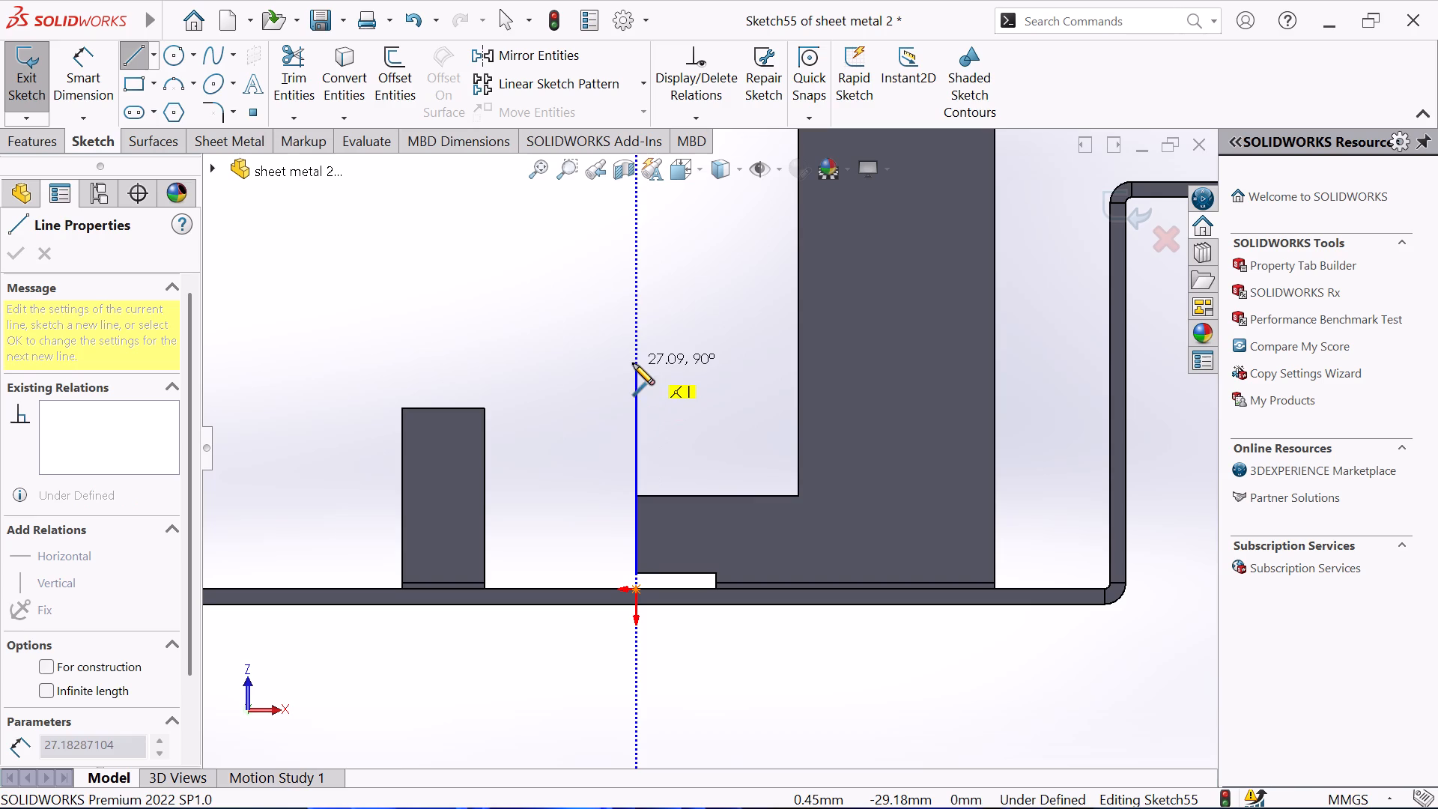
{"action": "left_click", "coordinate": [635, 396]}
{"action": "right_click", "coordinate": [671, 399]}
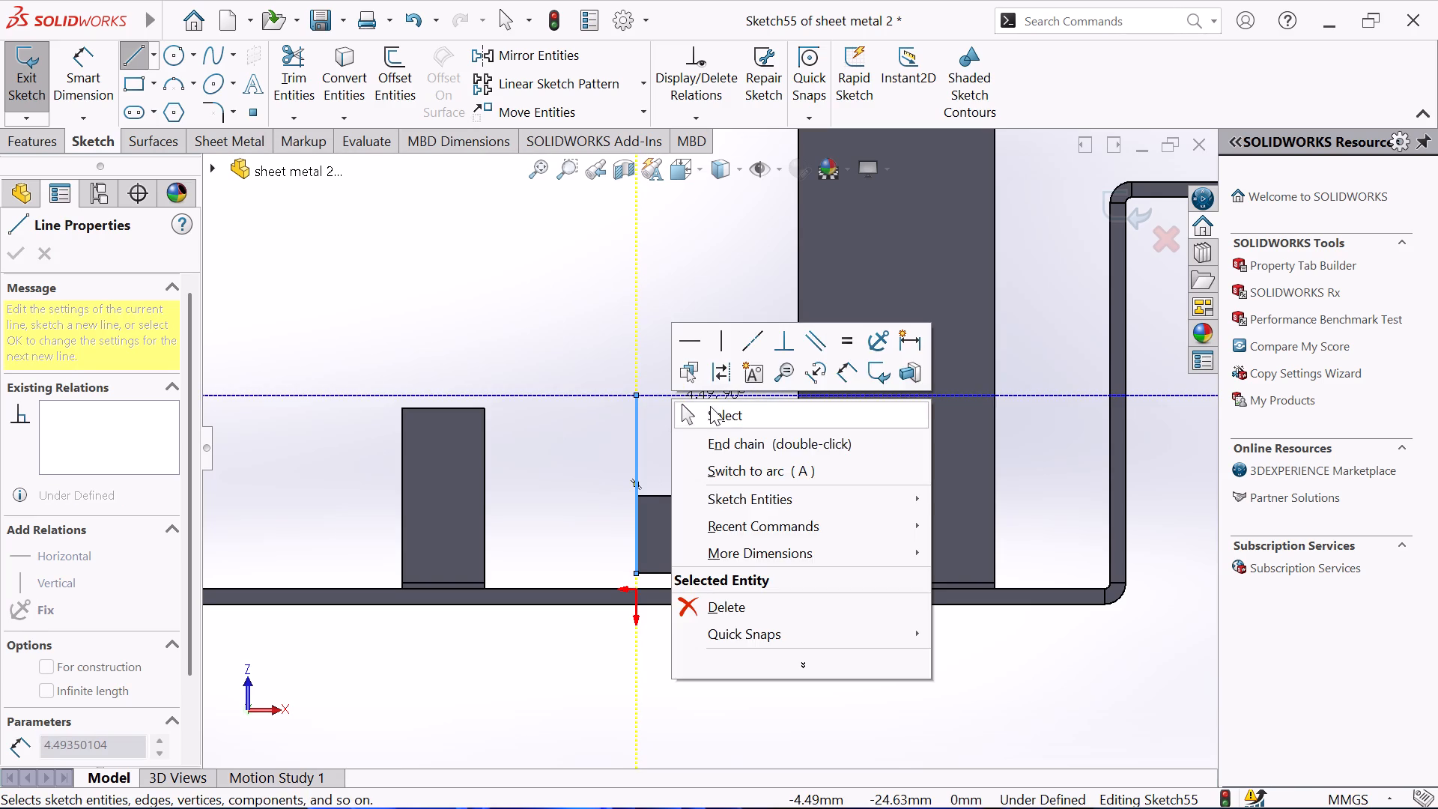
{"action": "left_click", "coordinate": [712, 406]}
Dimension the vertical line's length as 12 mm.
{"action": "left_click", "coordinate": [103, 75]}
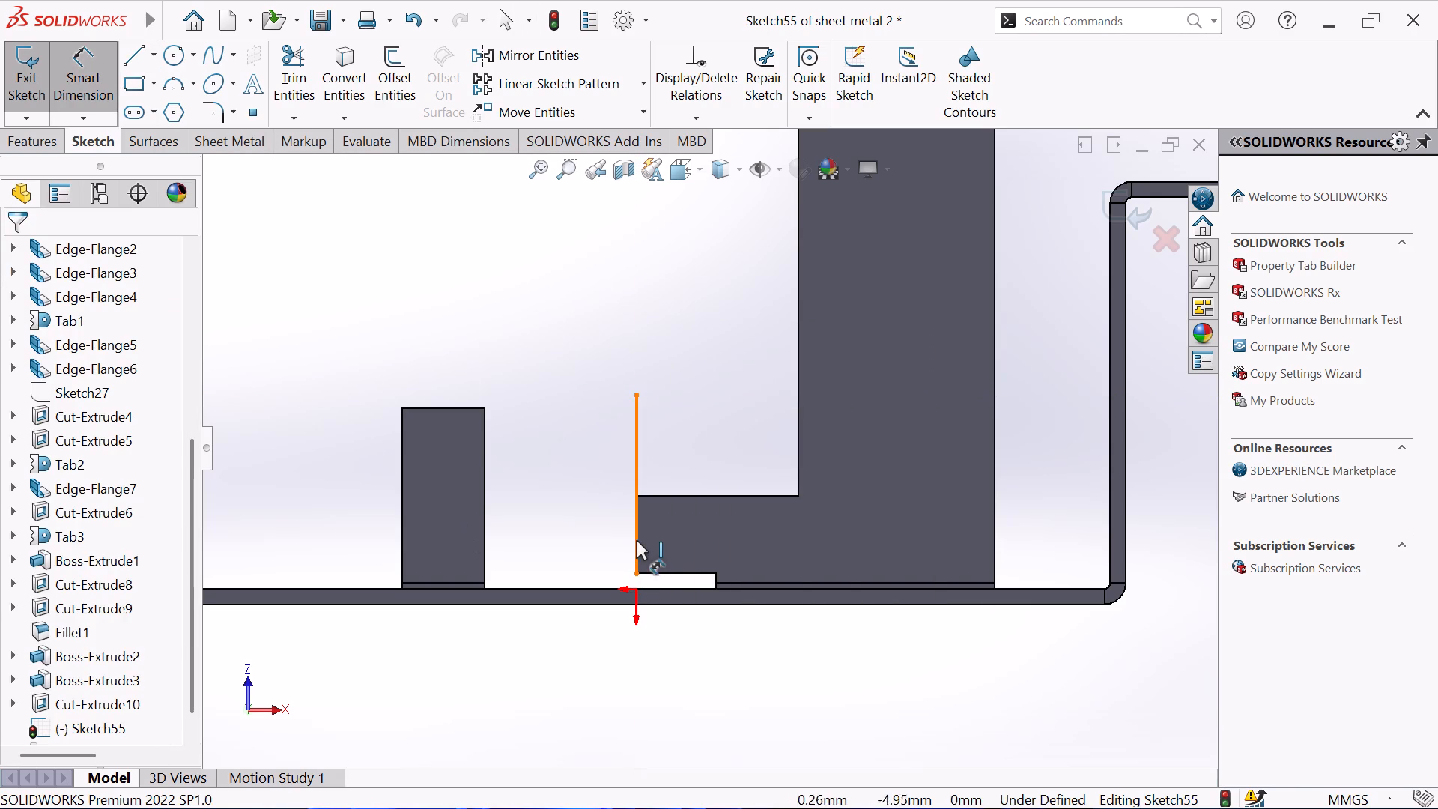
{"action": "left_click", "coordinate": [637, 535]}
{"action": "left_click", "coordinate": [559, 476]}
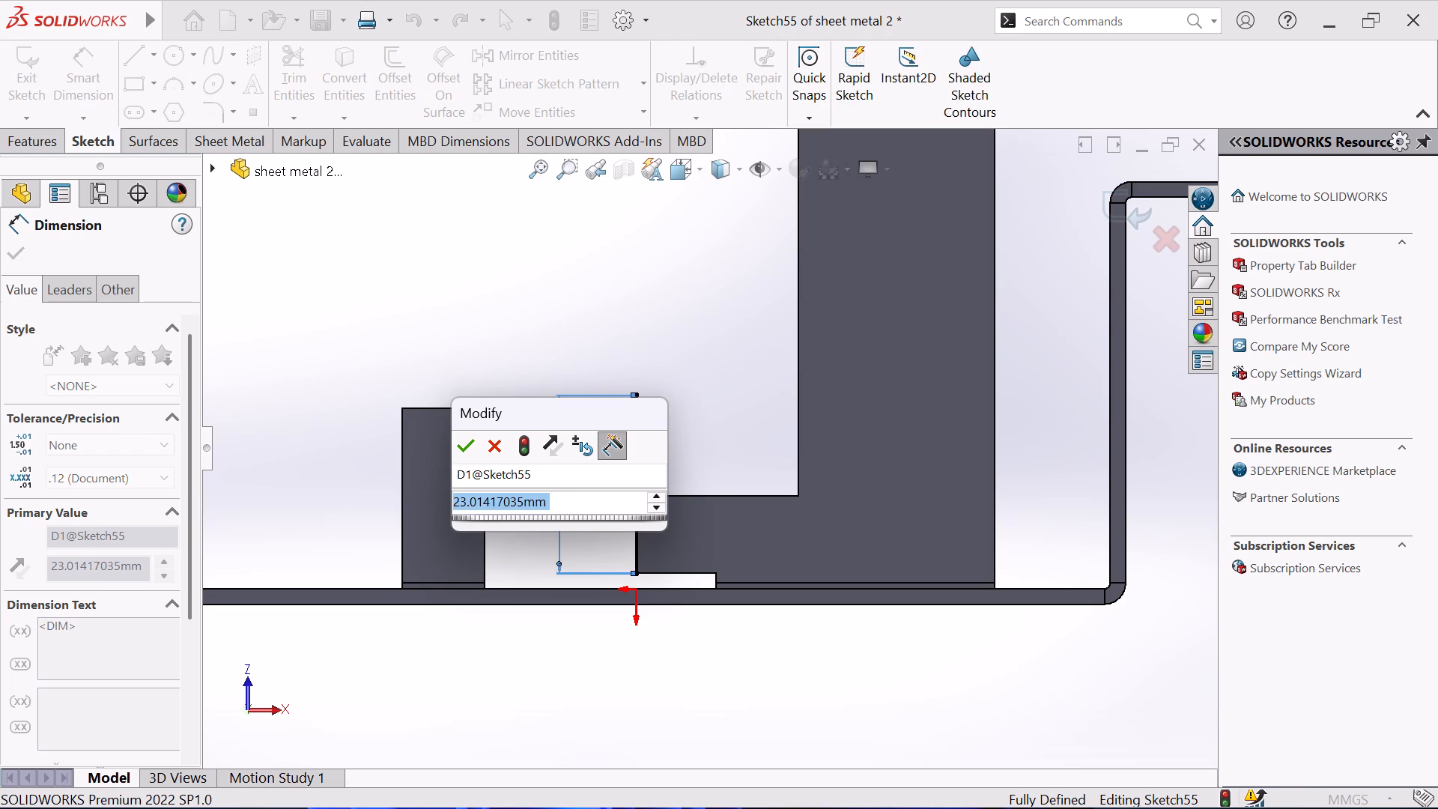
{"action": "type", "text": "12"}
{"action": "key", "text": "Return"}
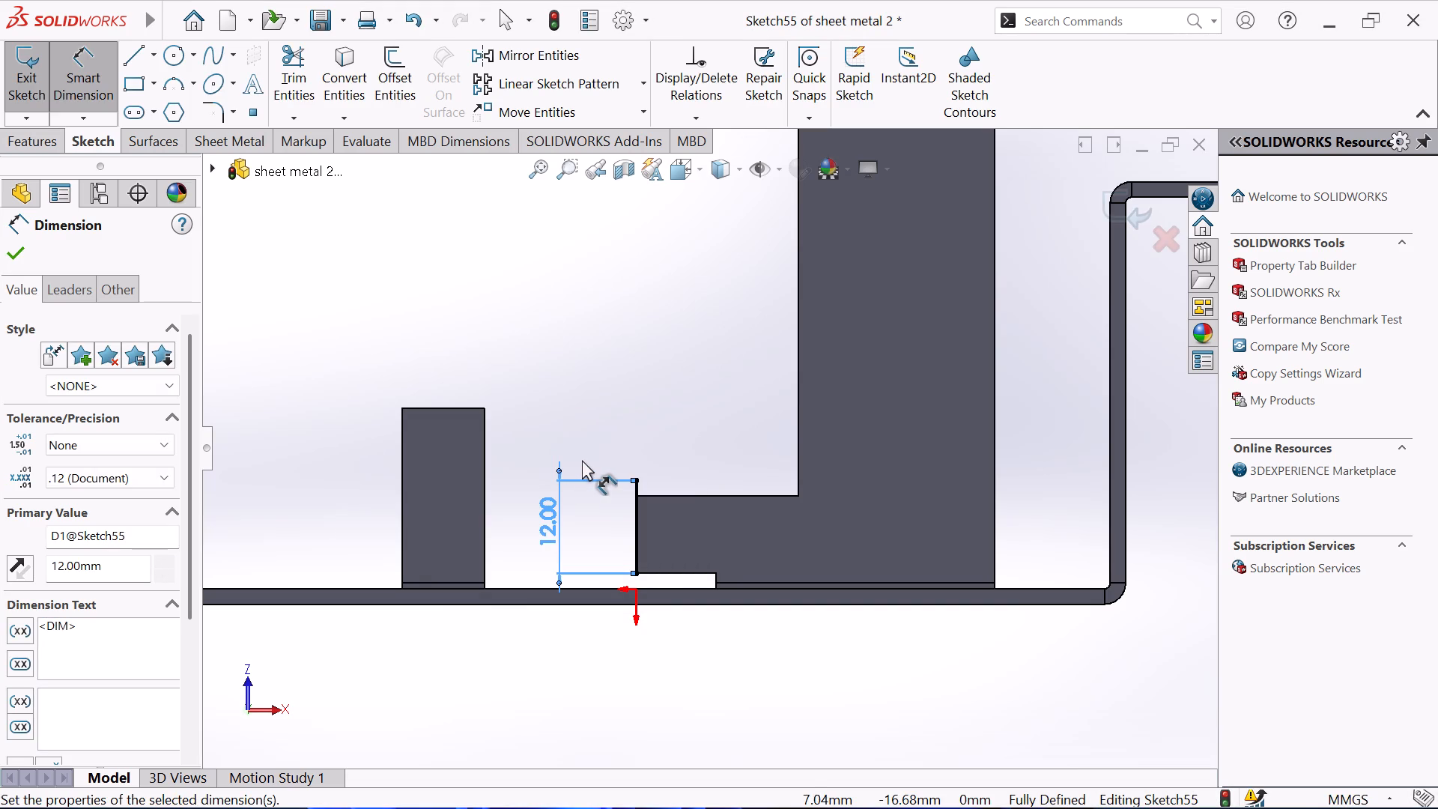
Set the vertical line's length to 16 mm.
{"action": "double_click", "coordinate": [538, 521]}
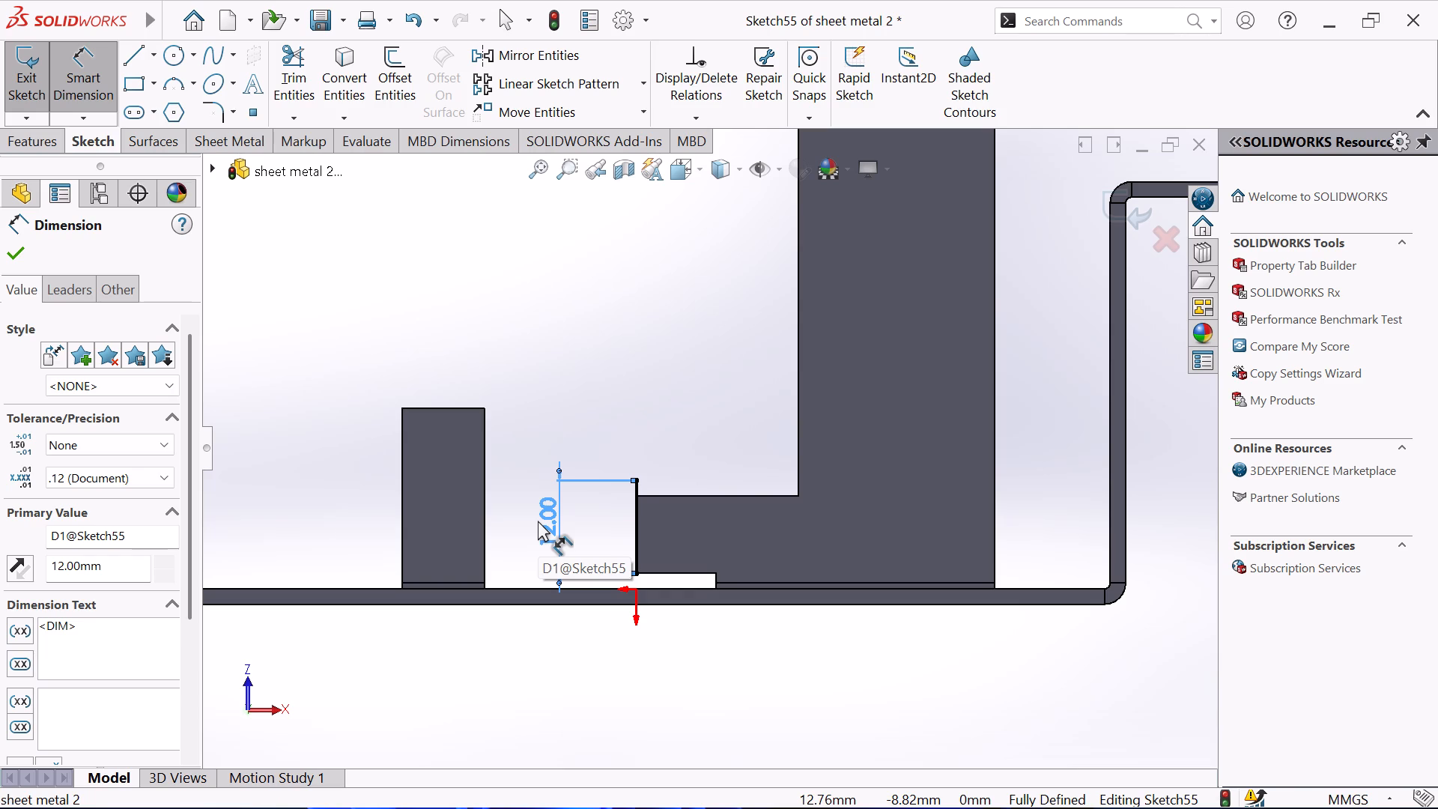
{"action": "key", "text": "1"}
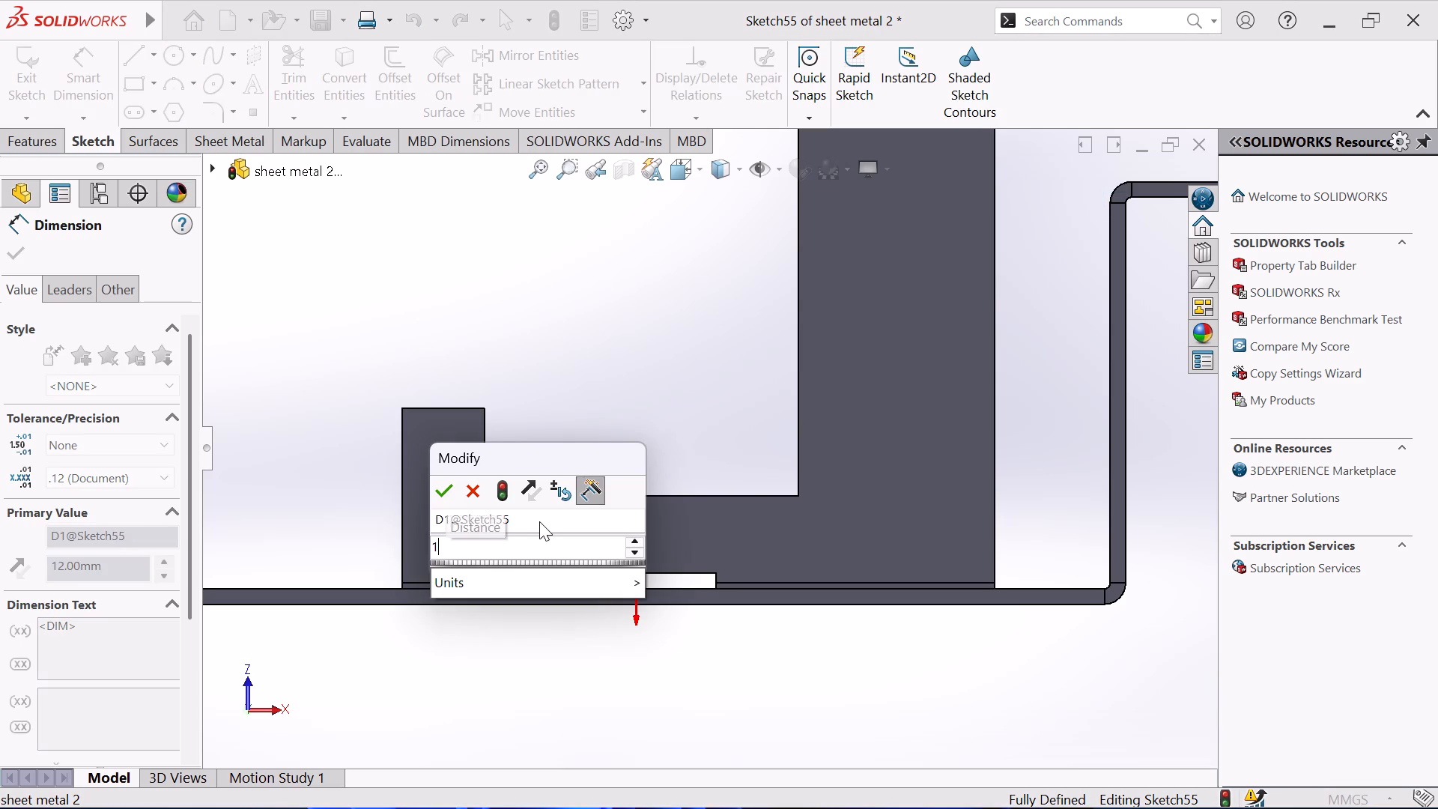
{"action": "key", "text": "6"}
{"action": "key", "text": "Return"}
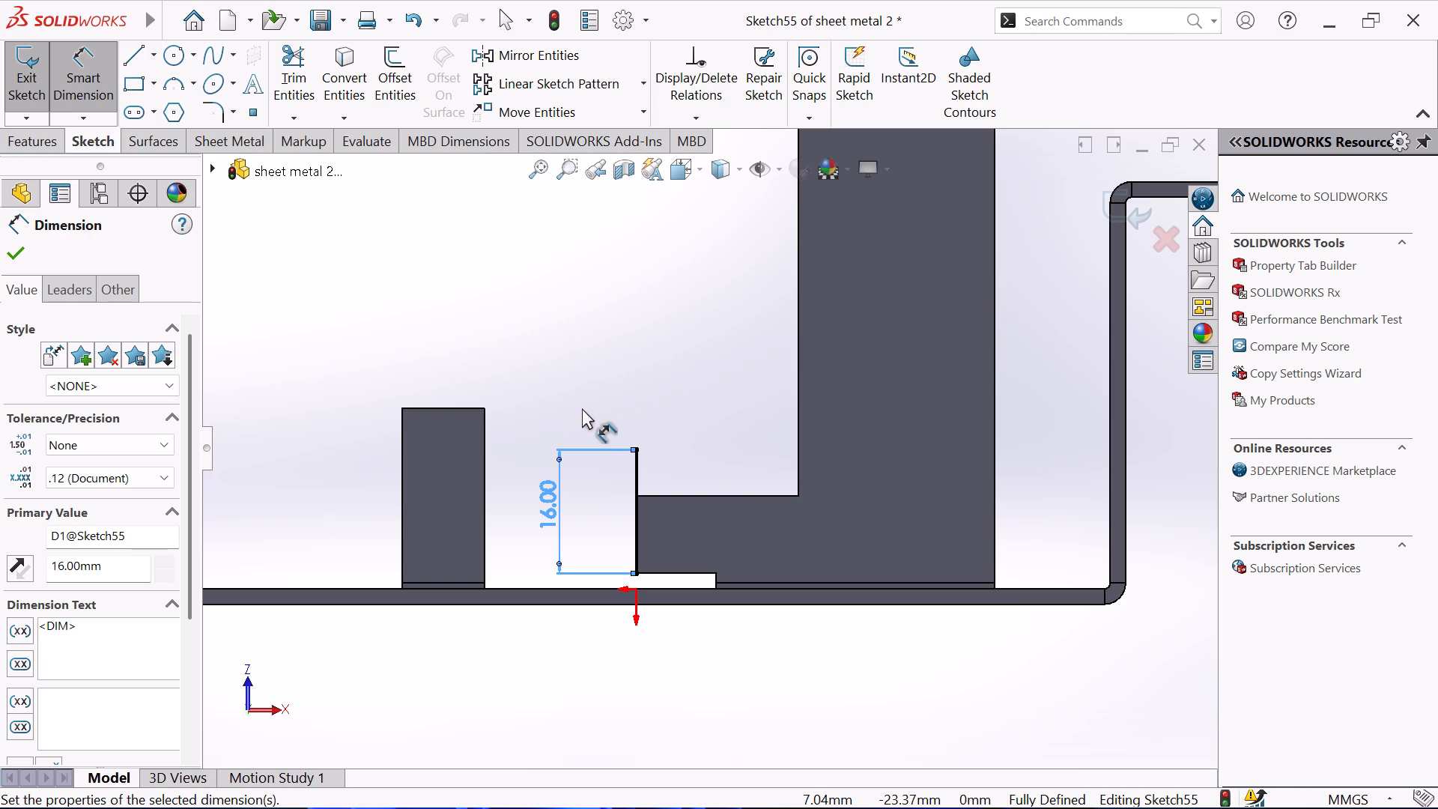
Check the vertical distance between the line's upper endpoint and the side step's top edge.
{"action": "left_click", "coordinate": [637, 447]}
{"action": "left_click", "coordinate": [652, 495]}
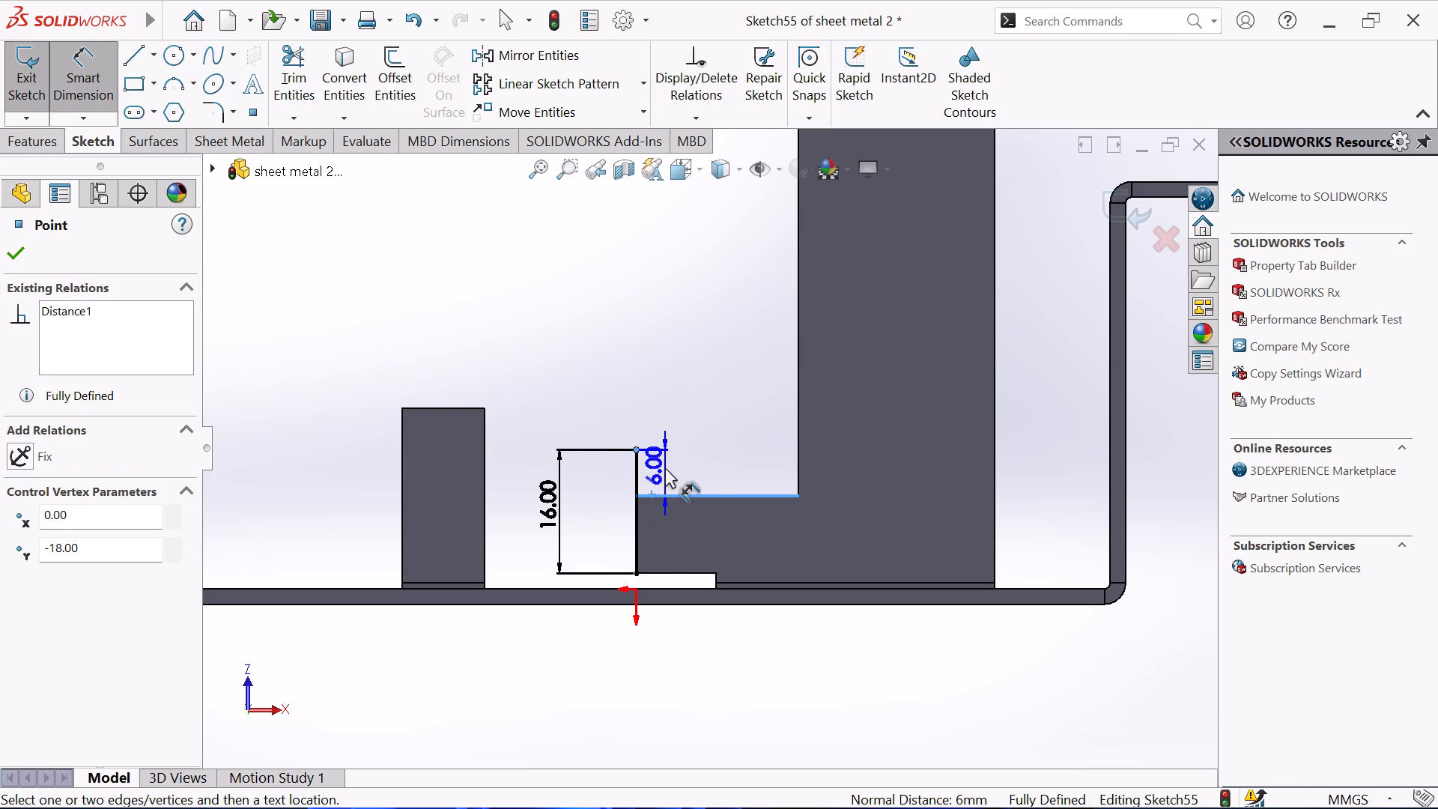
{"action": "key", "text": "Escape"}
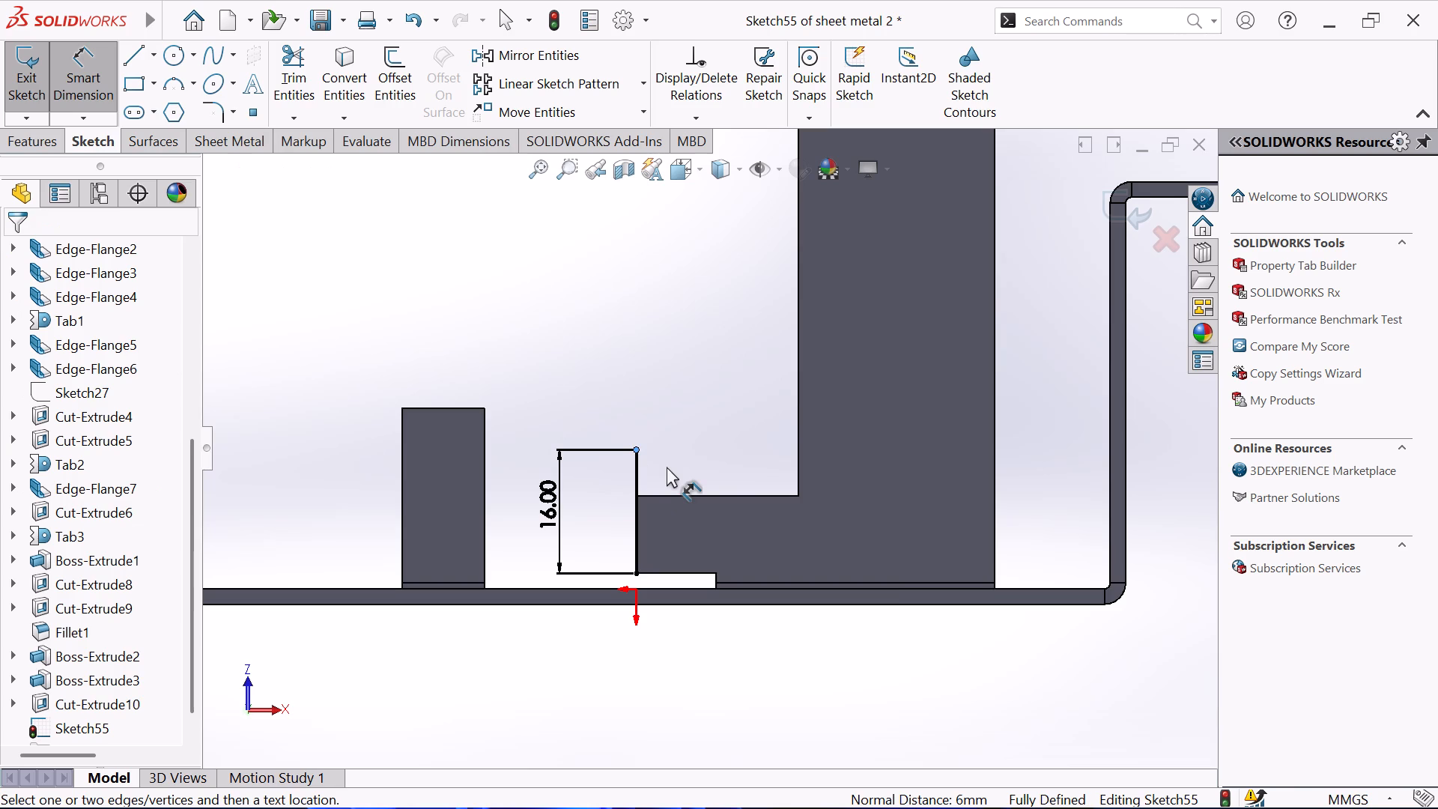
{"action": "right_click", "coordinate": [667, 467]}
{"action": "left_click", "coordinate": [739, 541]}
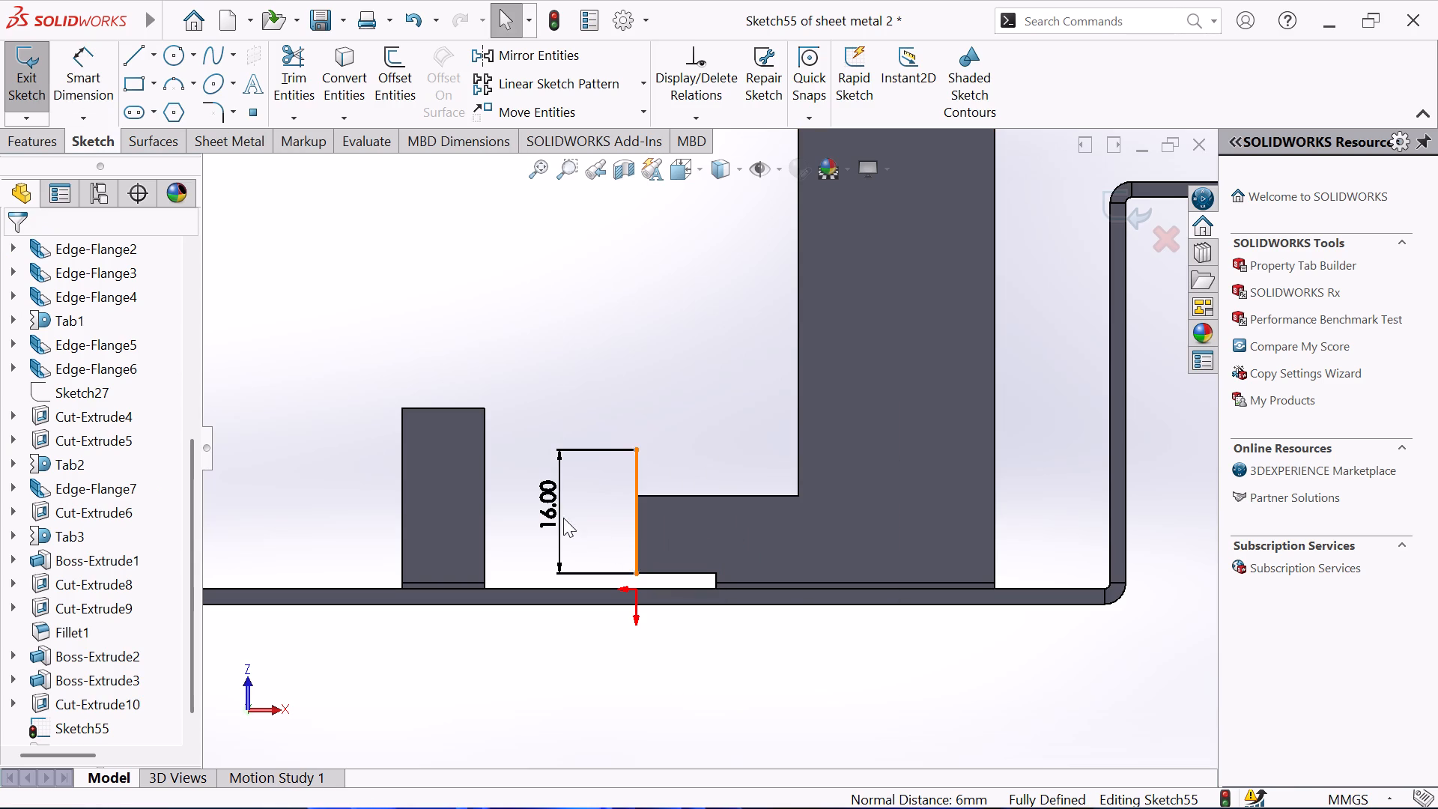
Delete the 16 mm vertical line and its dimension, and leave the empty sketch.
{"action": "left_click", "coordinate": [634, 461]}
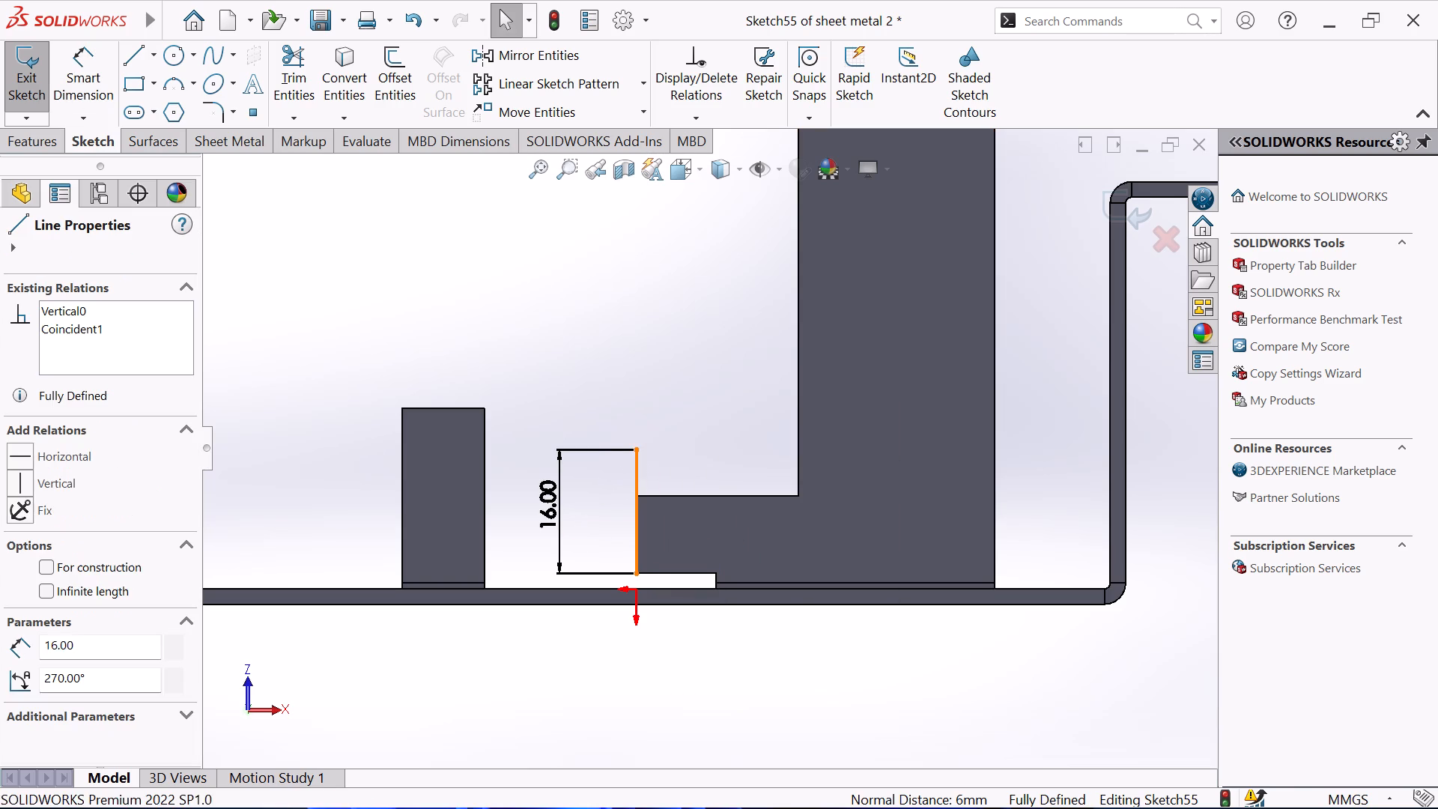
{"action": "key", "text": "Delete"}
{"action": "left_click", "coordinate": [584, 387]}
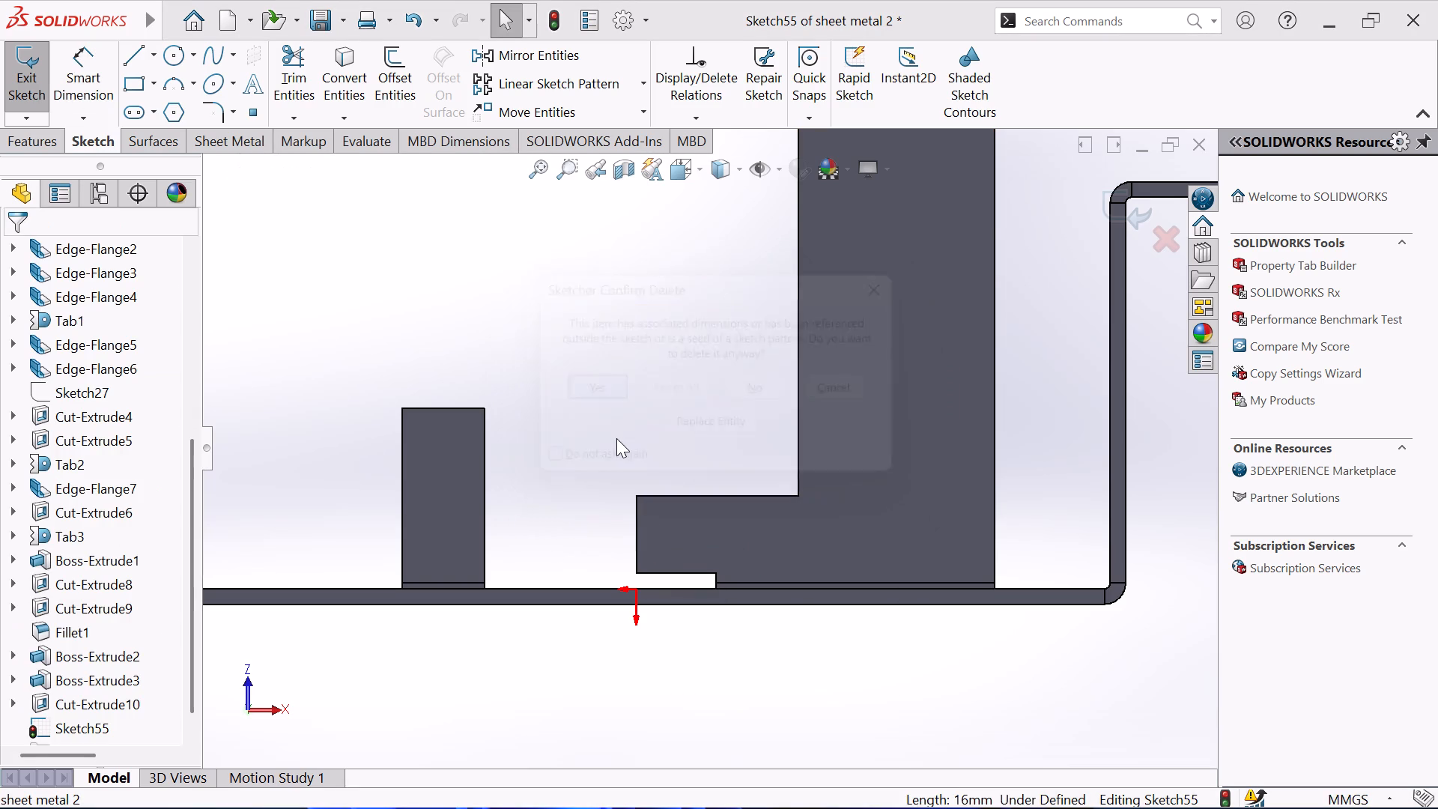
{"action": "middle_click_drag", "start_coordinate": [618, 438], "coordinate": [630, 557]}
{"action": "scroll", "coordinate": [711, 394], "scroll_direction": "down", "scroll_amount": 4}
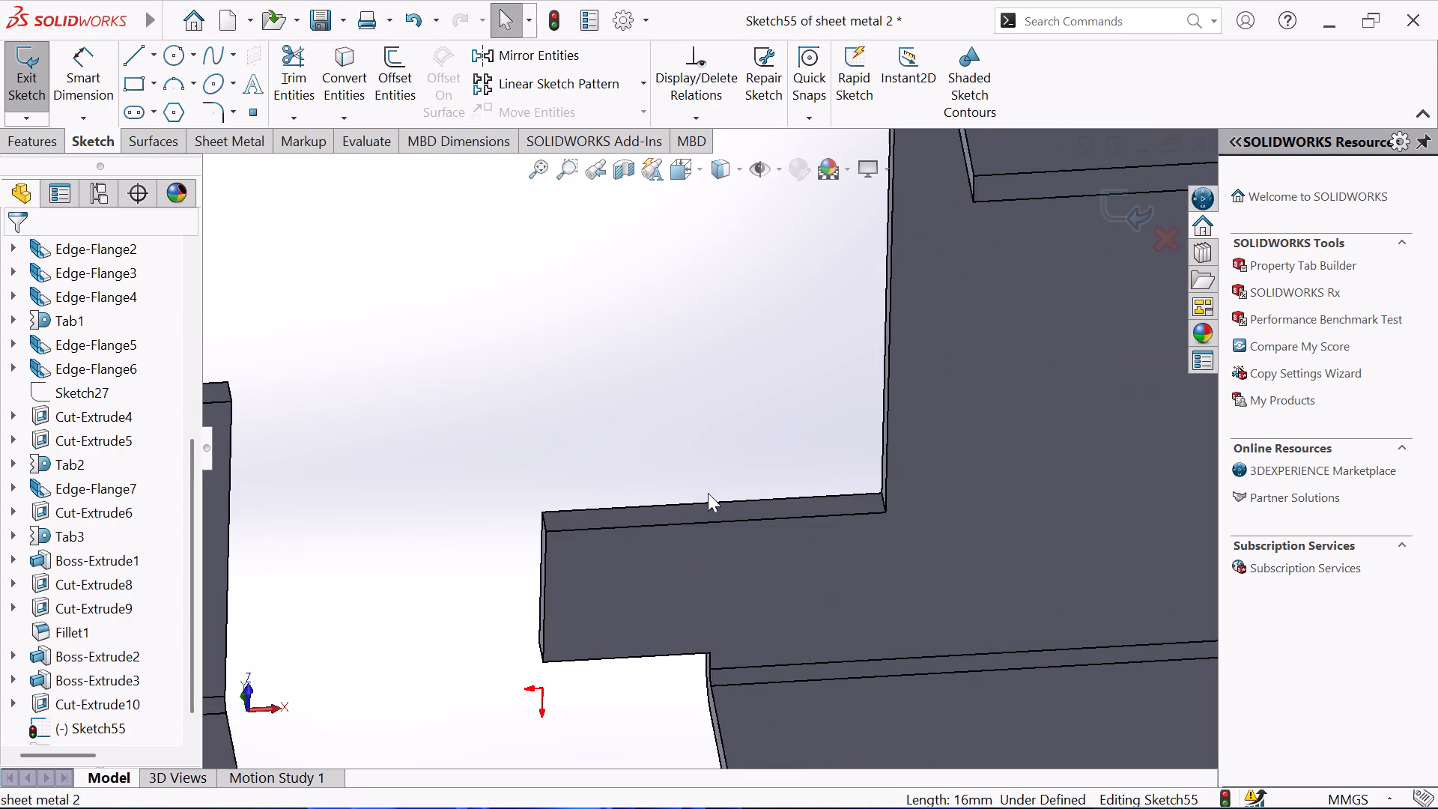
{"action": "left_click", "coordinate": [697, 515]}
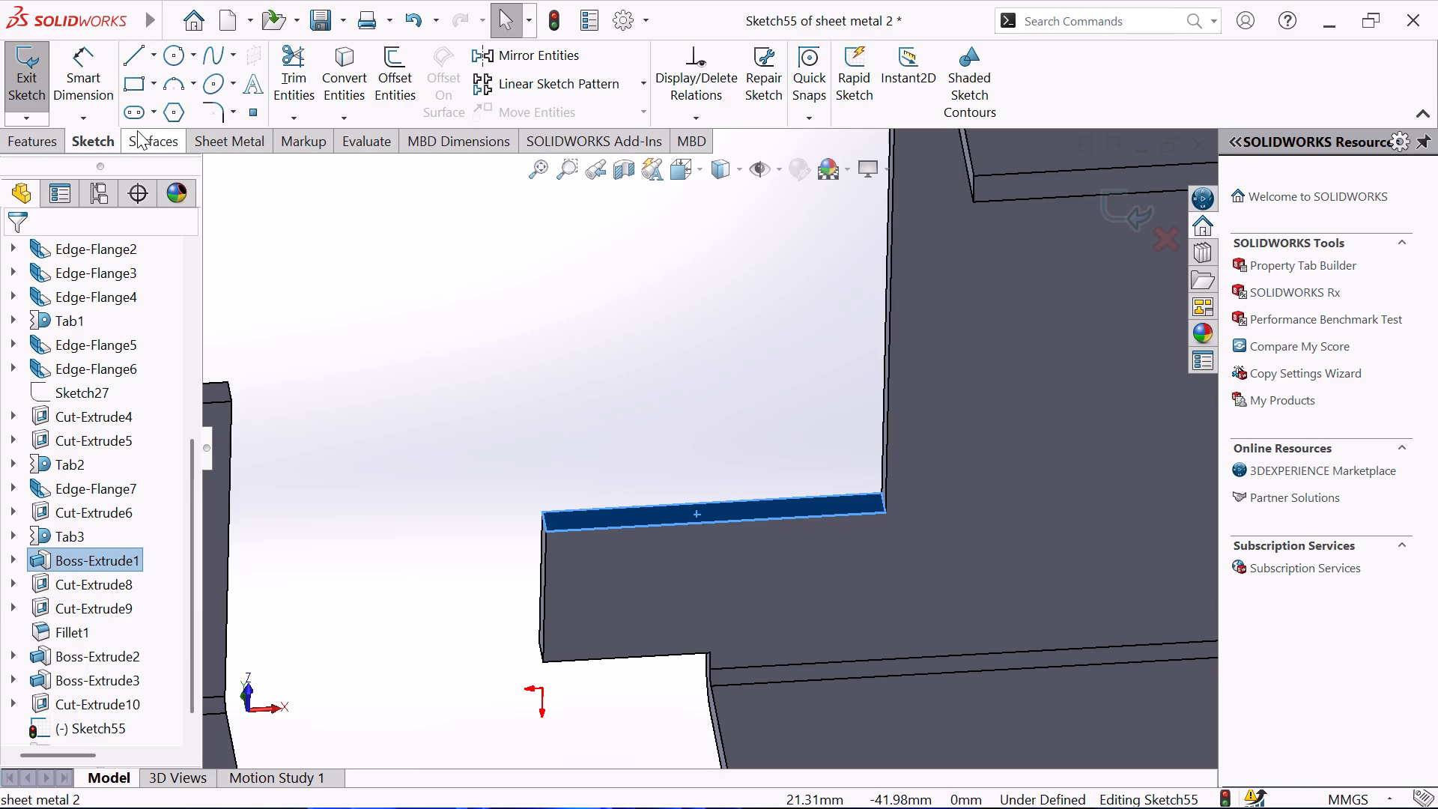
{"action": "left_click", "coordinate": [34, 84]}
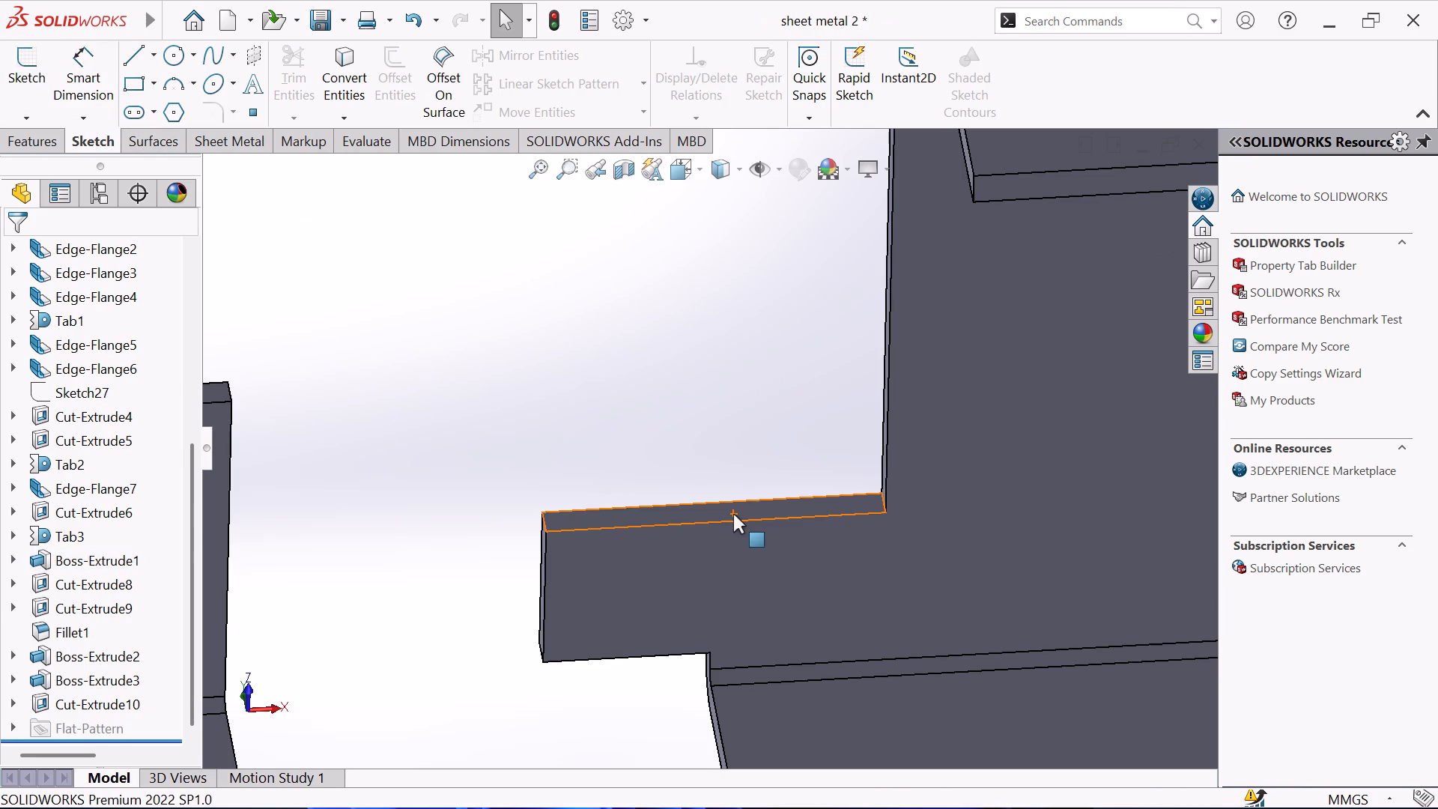
Start a sketch on the side step's narrow top face and convert the face's outline into sketch lines.
{"action": "left_click", "coordinate": [795, 507]}
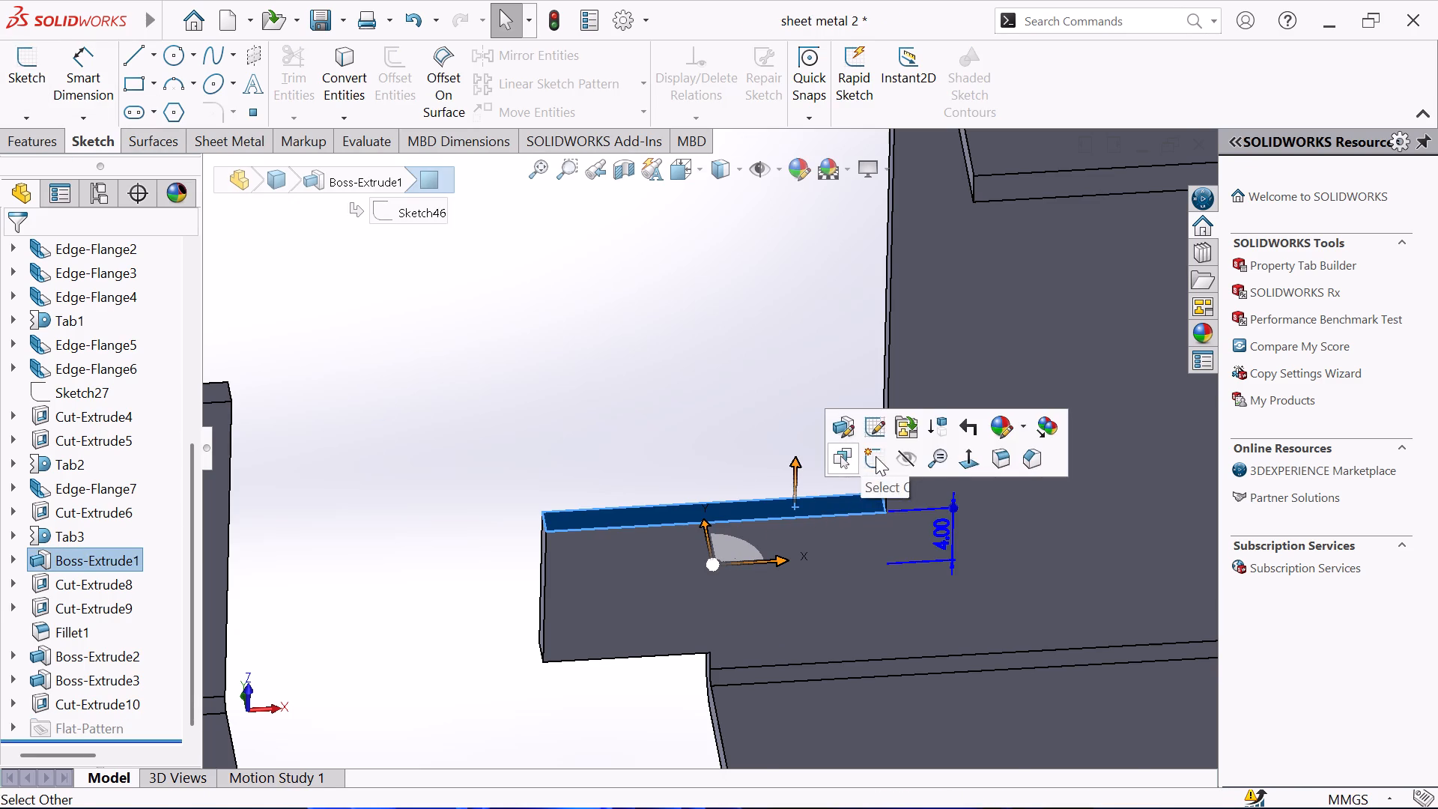
{"action": "left_click", "coordinate": [876, 456]}
{"action": "left_click", "coordinate": [338, 84]}
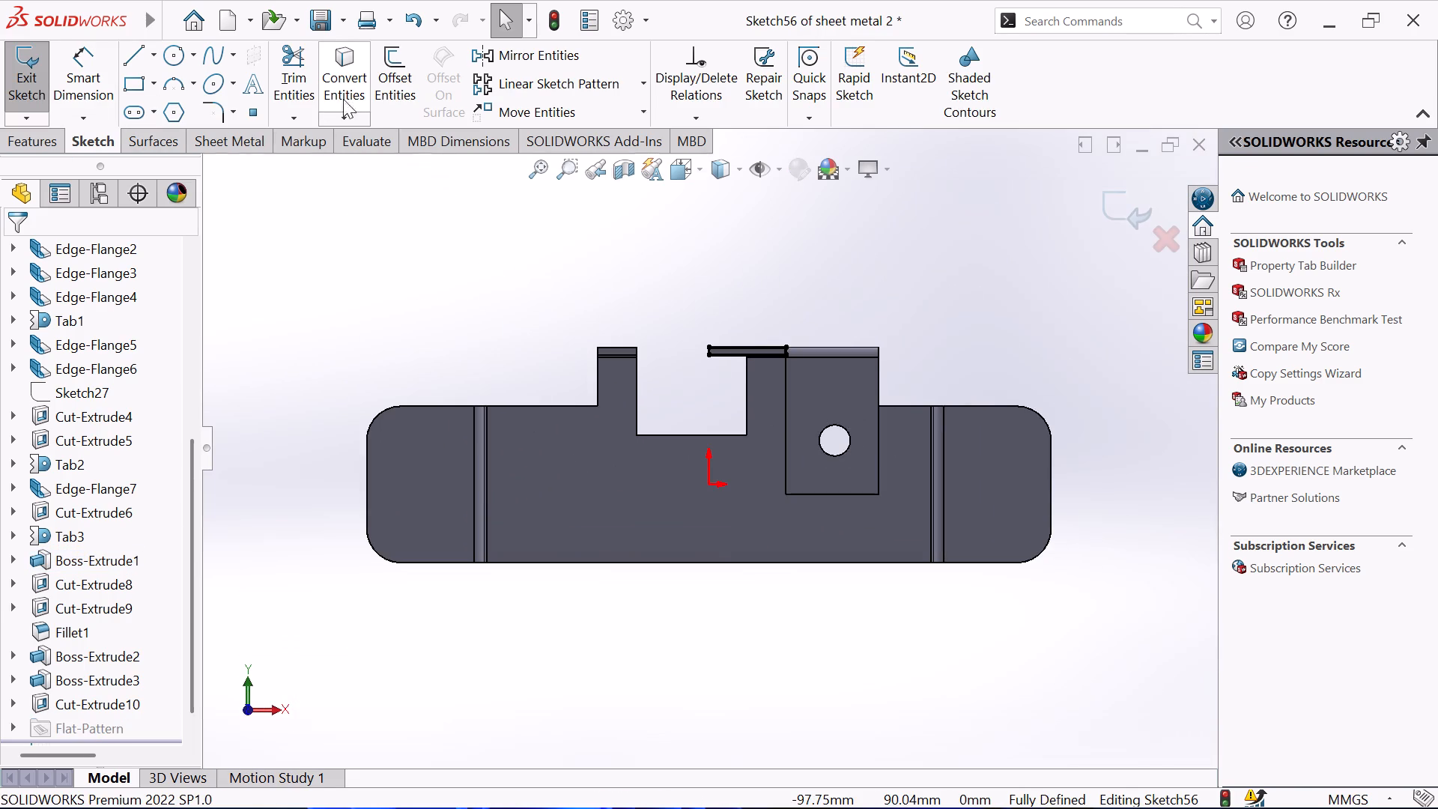
Extrude the converted top-face outline upward as a blind 4 mm boss merged with the side step.
{"action": "left_click", "coordinate": [35, 139]}
{"action": "left_click", "coordinate": [40, 85]}
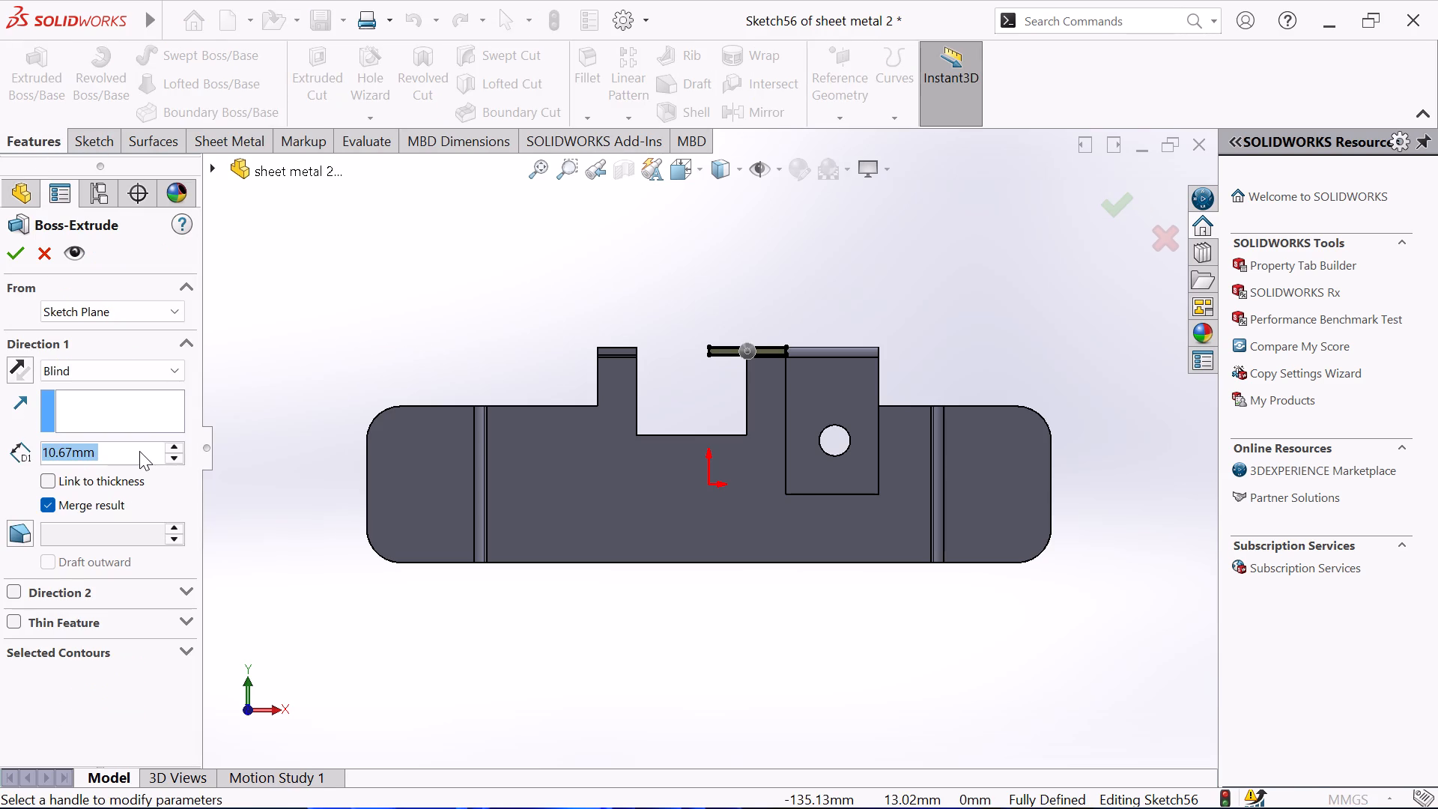
{"action": "key", "text": "4"}
{"action": "left_click", "coordinate": [358, 294]}
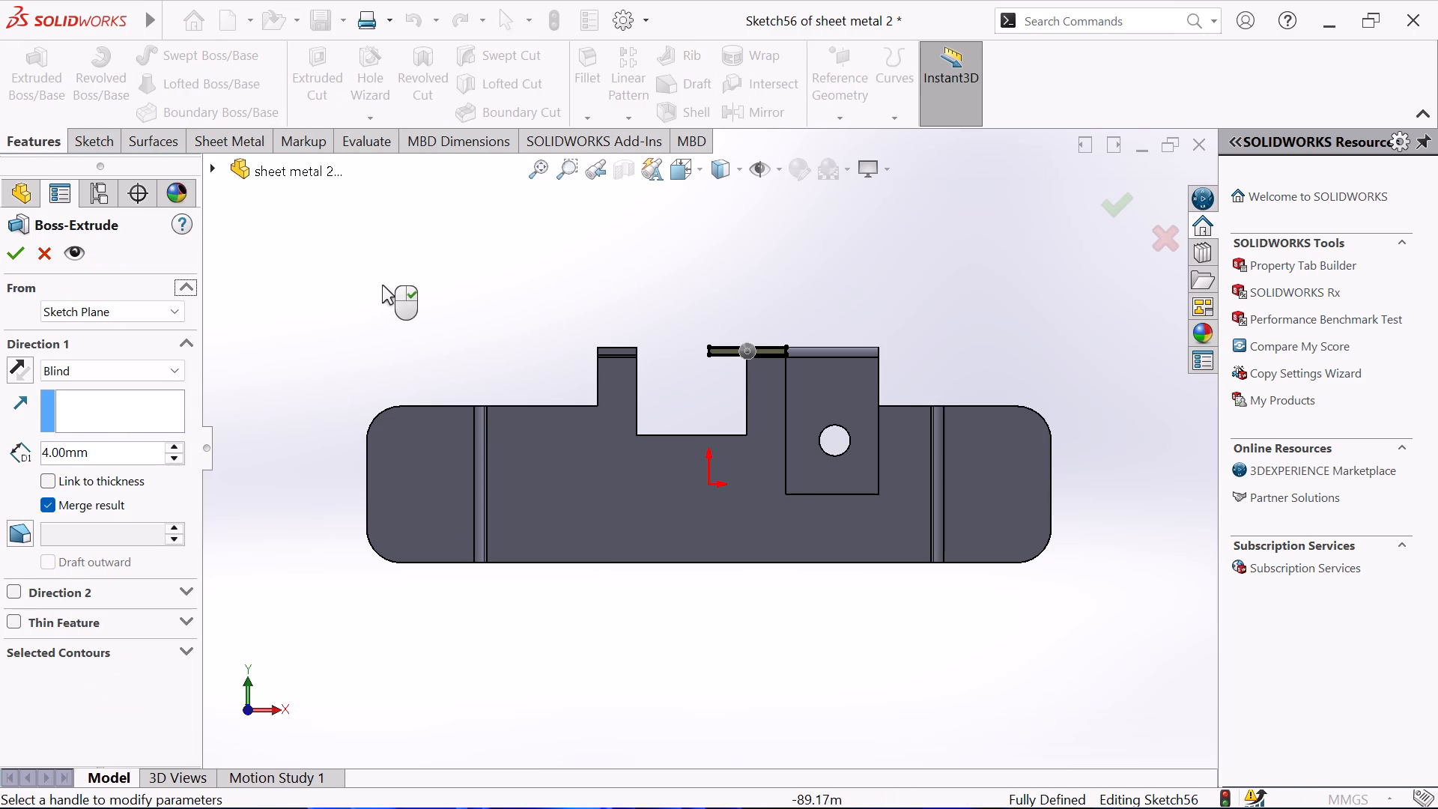
{"action": "middle_click_drag", "start_coordinate": [384, 282], "coordinate": [416, 160]}
{"action": "left_click", "coordinate": [13, 243]}
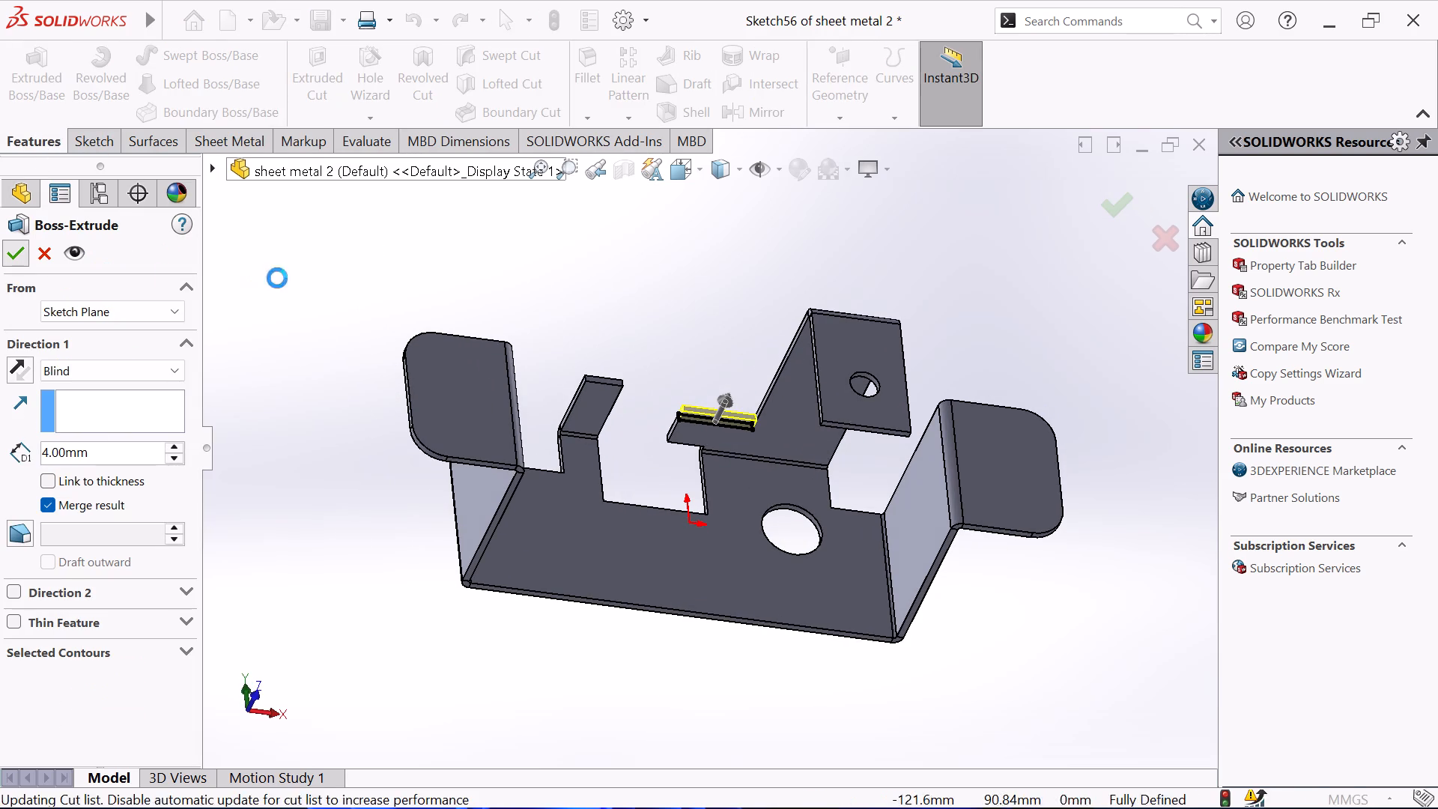
{"action": "left_click", "coordinate": [362, 296]}
Chamfer the upper outer corner edge of the heightened side step with an 8 mm distance and 30° angle.
{"action": "scroll", "coordinate": [694, 297], "scroll_direction": "down", "scroll_amount": 2}
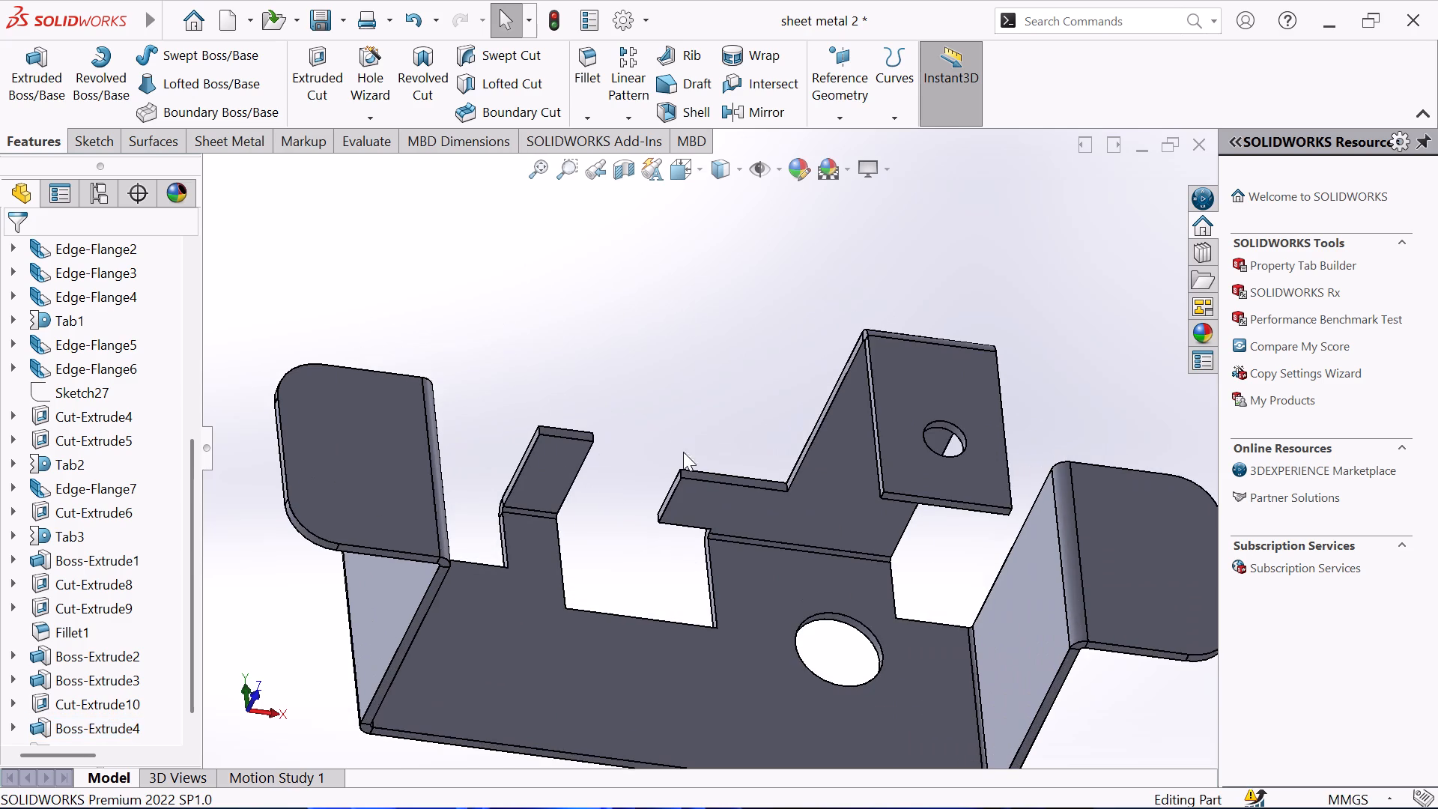
{"action": "scroll", "coordinate": [713, 431], "scroll_direction": "down", "scroll_amount": 2}
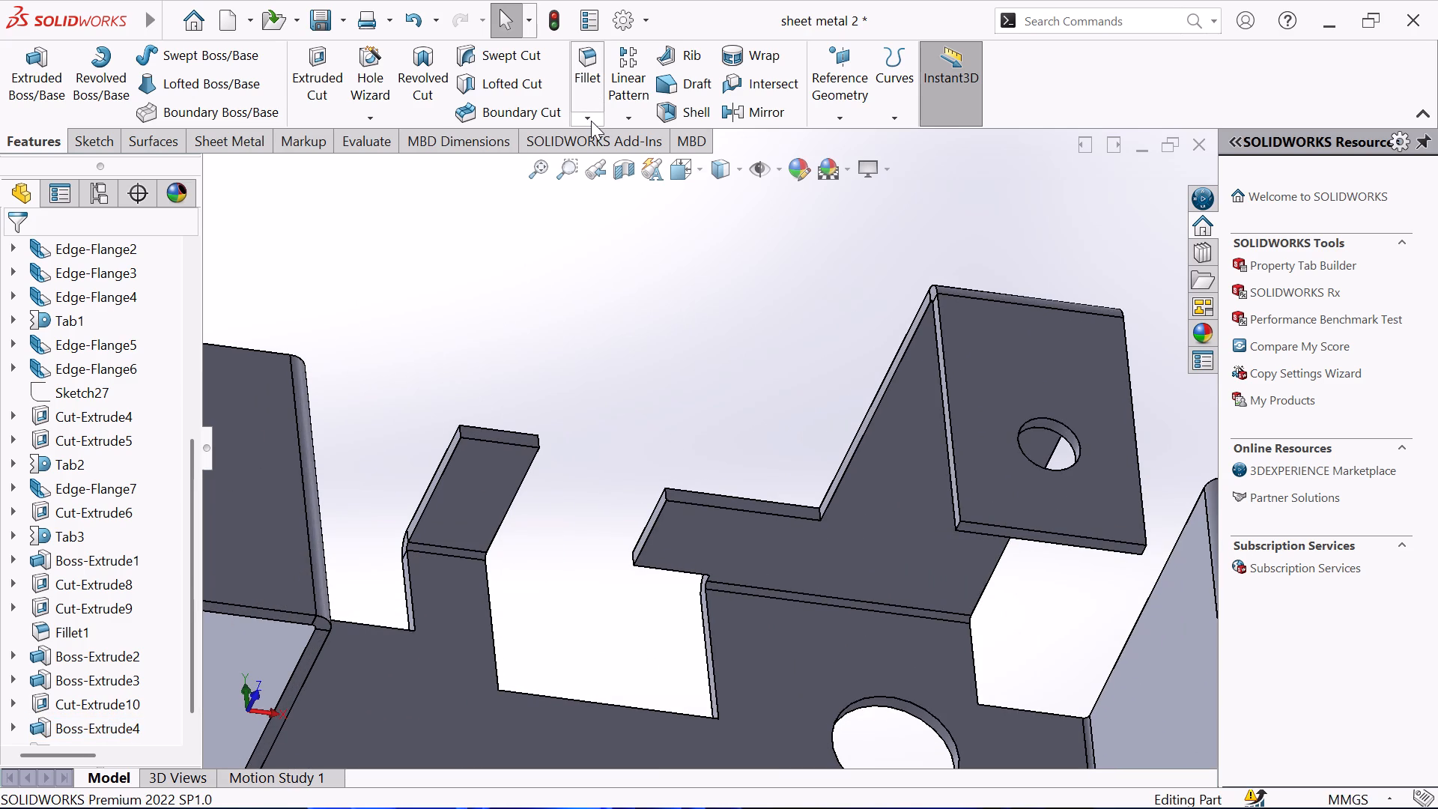
{"action": "left_click", "coordinate": [591, 121]}
{"action": "left_click", "coordinate": [626, 167]}
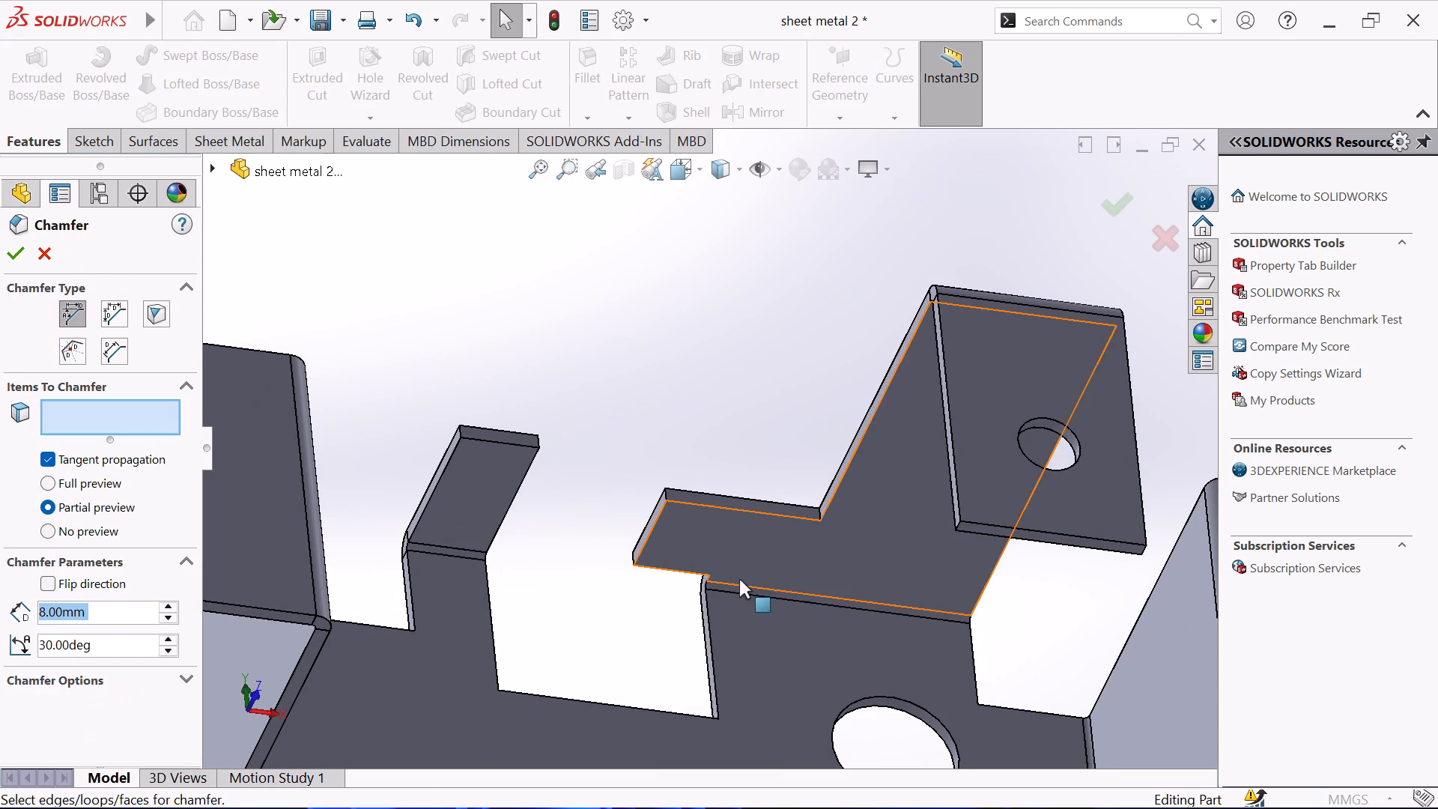
{"action": "left_click", "coordinate": [666, 494]}
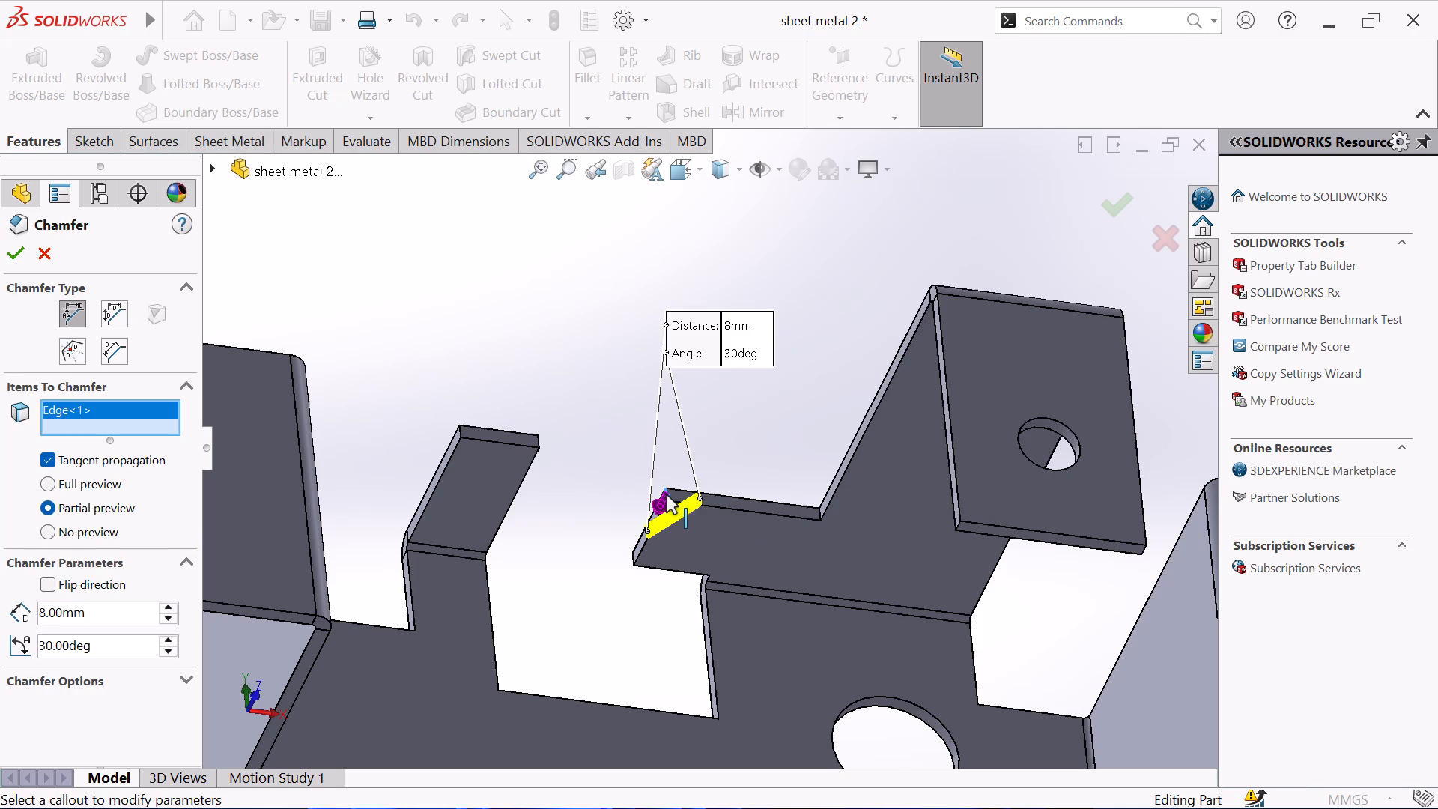
{"action": "left_click", "coordinate": [16, 248]}
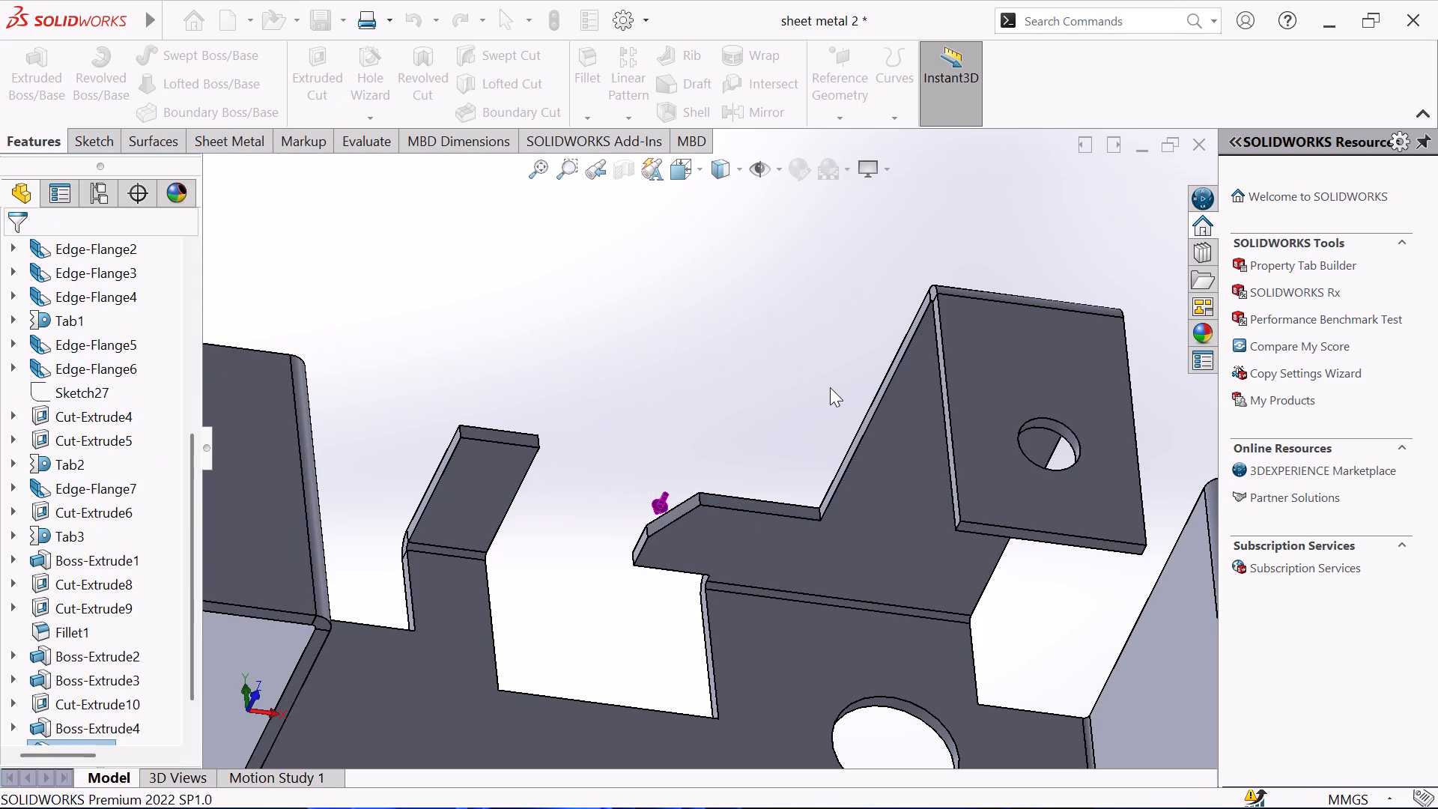
{"action": "left_click", "coordinate": [830, 387]}
{"action": "middle_click_drag", "start_coordinate": [817, 375], "coordinate": [774, 254]}
{"action": "scroll", "coordinate": [759, 534], "scroll_direction": "up", "scroll_amount": 4}
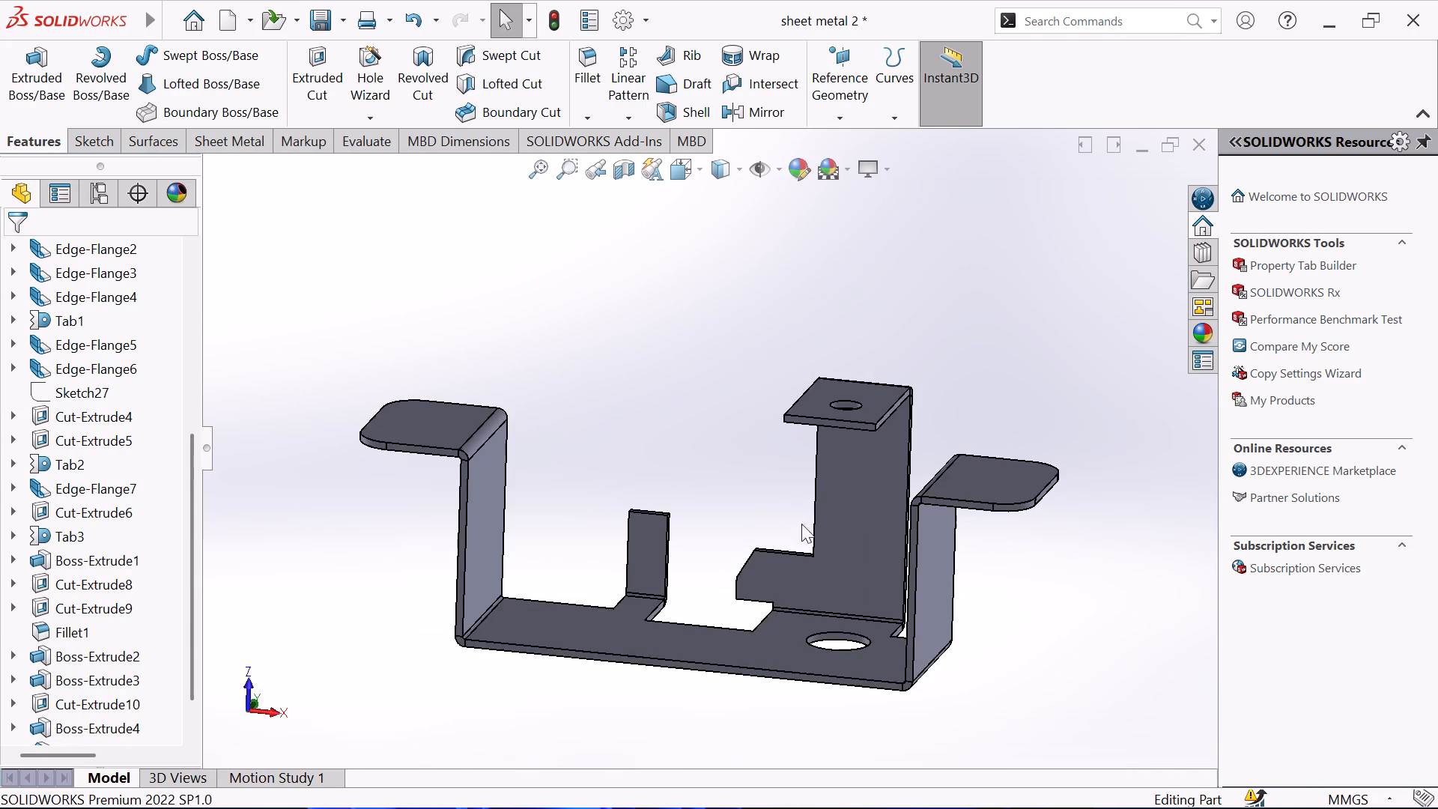
Set the blind depth of the boss that heightens the tall flange's side step to 6 mm.
{"action": "middle_click_drag", "start_coordinate": [804, 517], "coordinate": [847, 434]}
{"action": "middle_click_drag", "start_coordinate": [685, 527], "coordinate": [670, 582]}
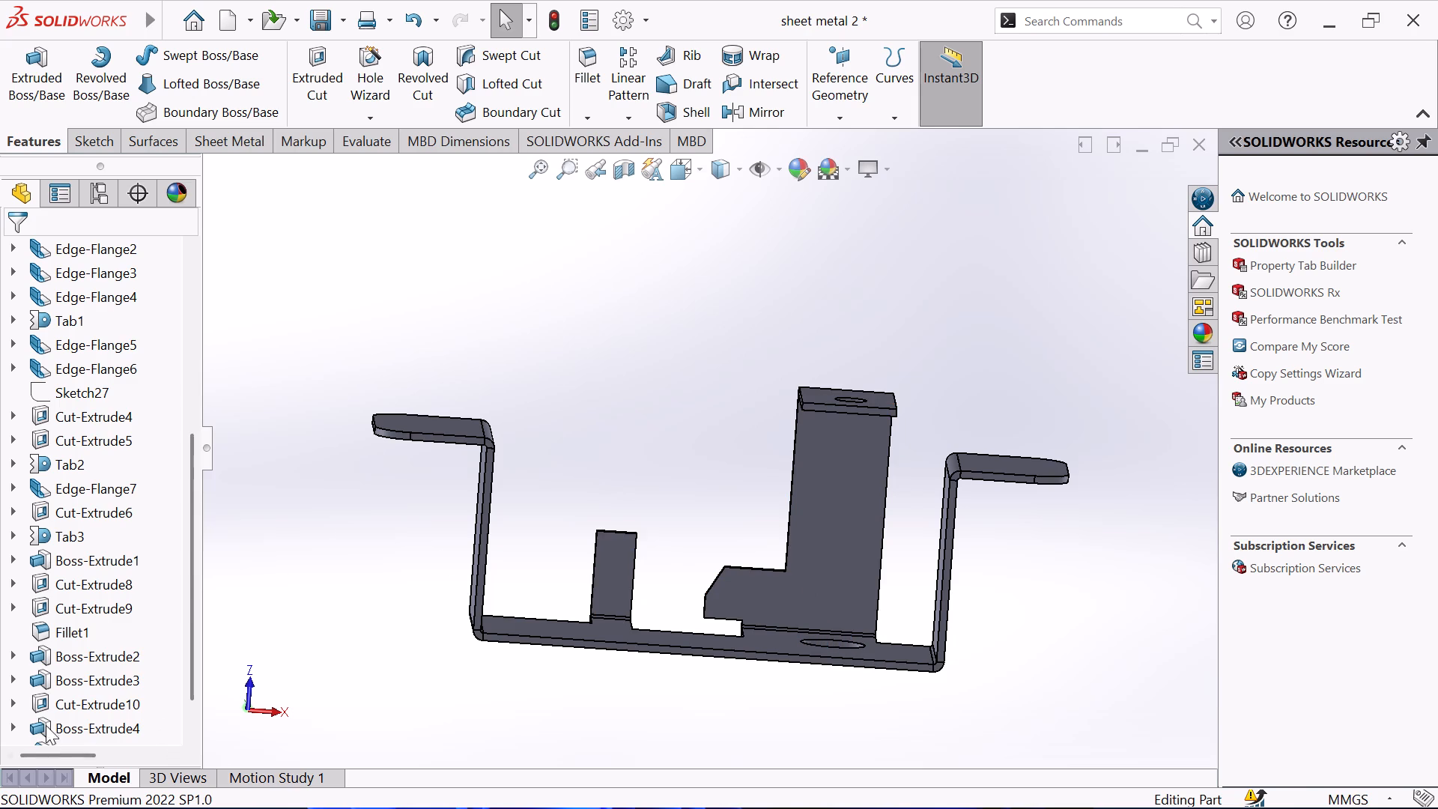
{"action": "scroll", "coordinate": [65, 722], "scroll_direction": "down", "scroll_amount": 1}
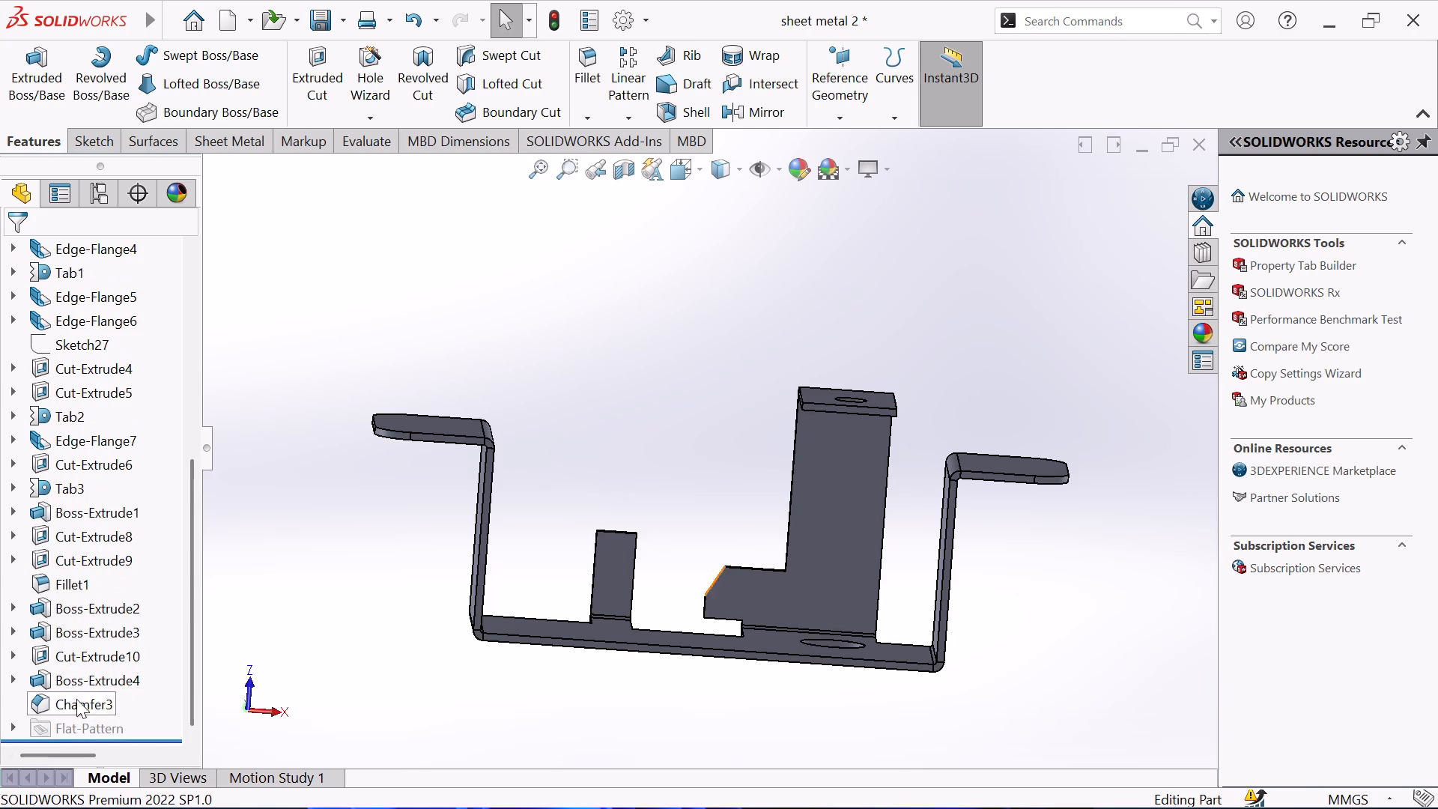
{"action": "left_click", "coordinate": [87, 677]}
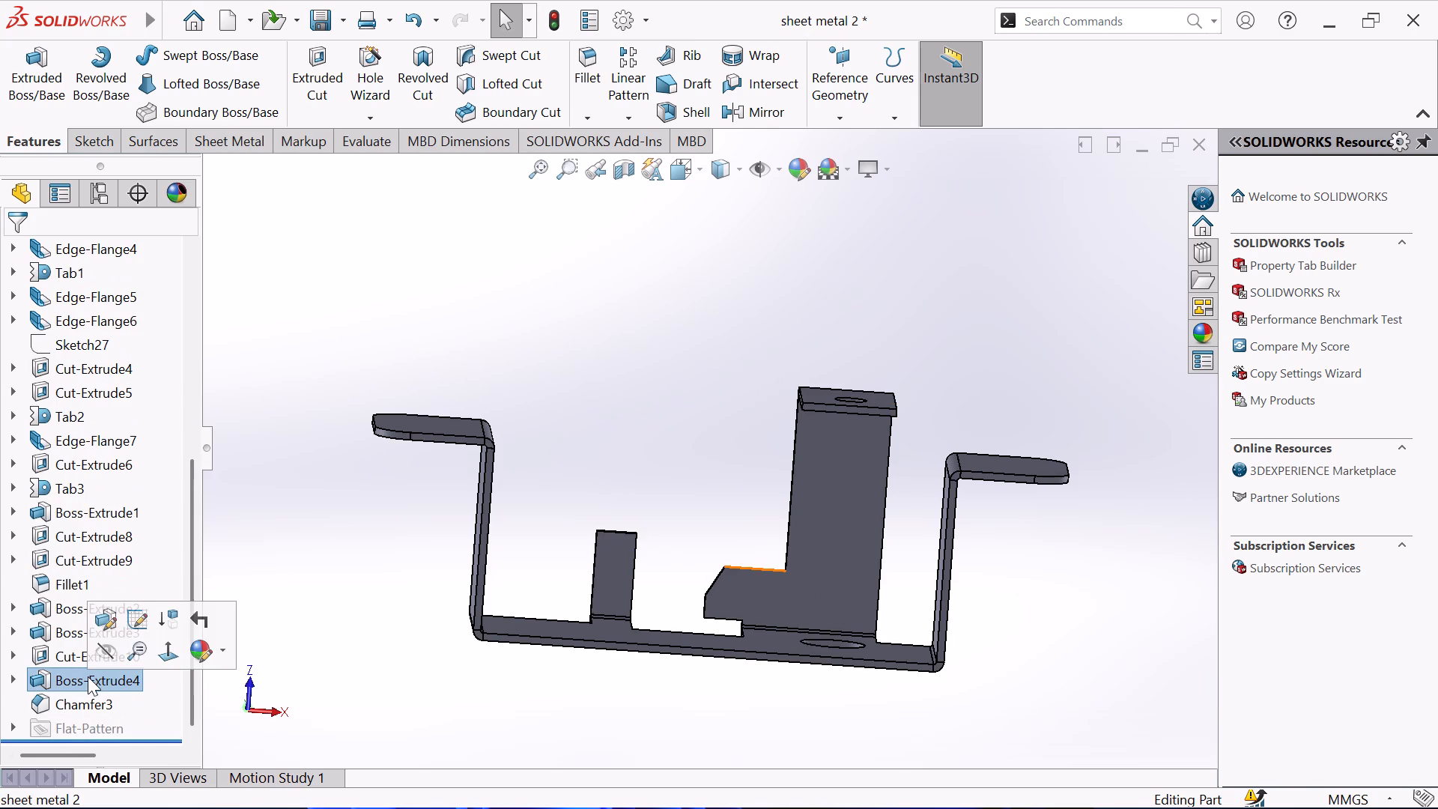
{"action": "left_click", "coordinate": [109, 621]}
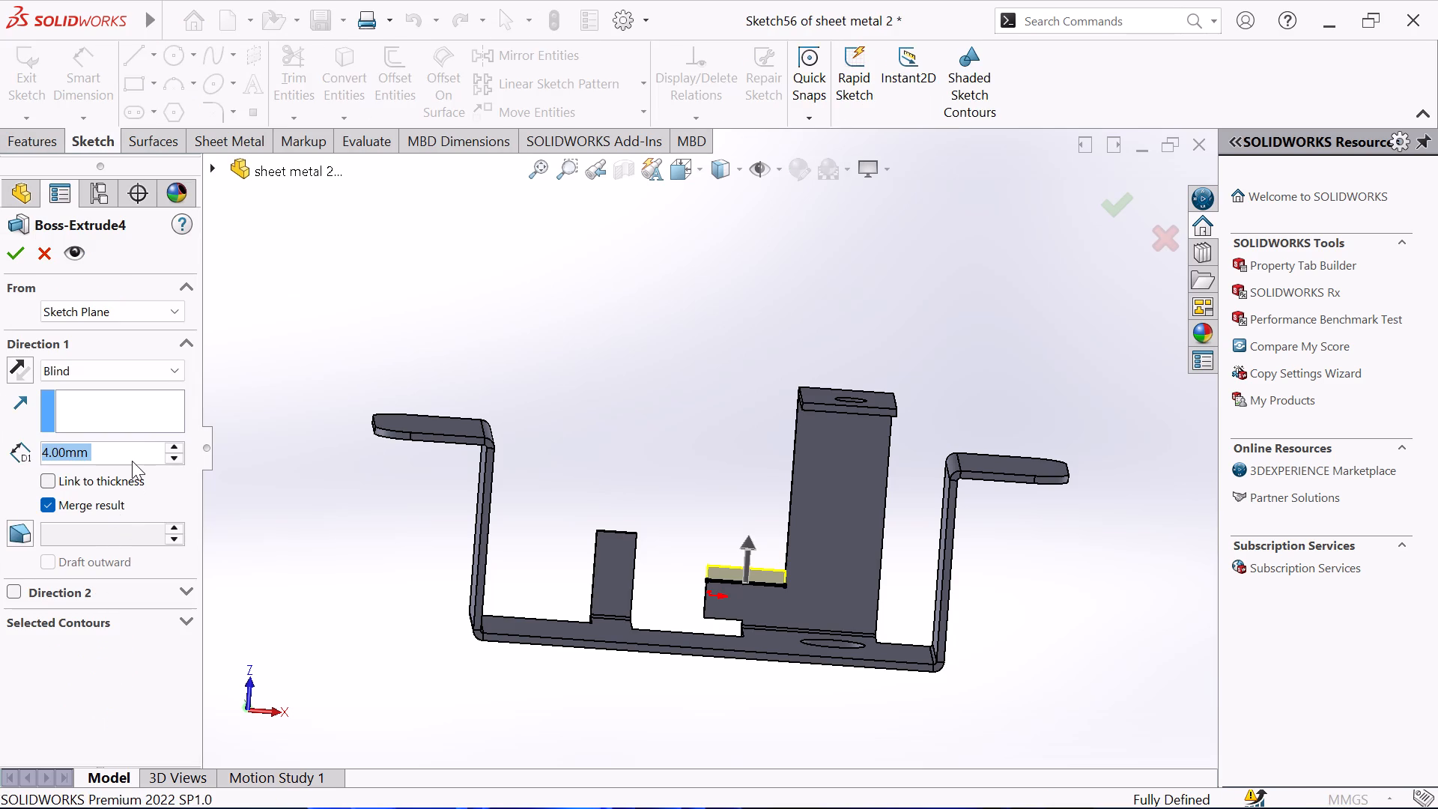
{"action": "key", "text": "6"}
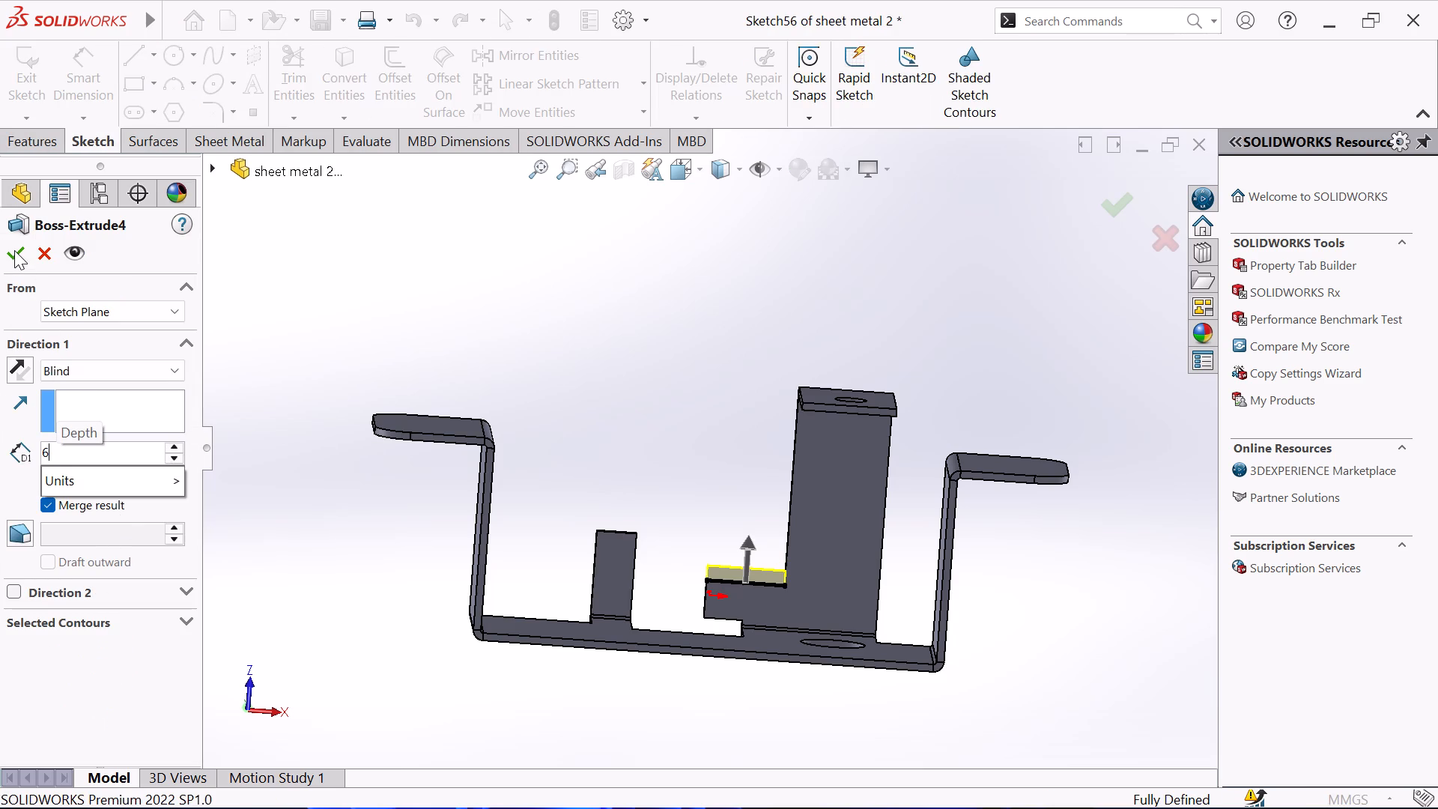
{"action": "left_click", "coordinate": [14, 250]}
{"action": "left_click", "coordinate": [14, 250]}
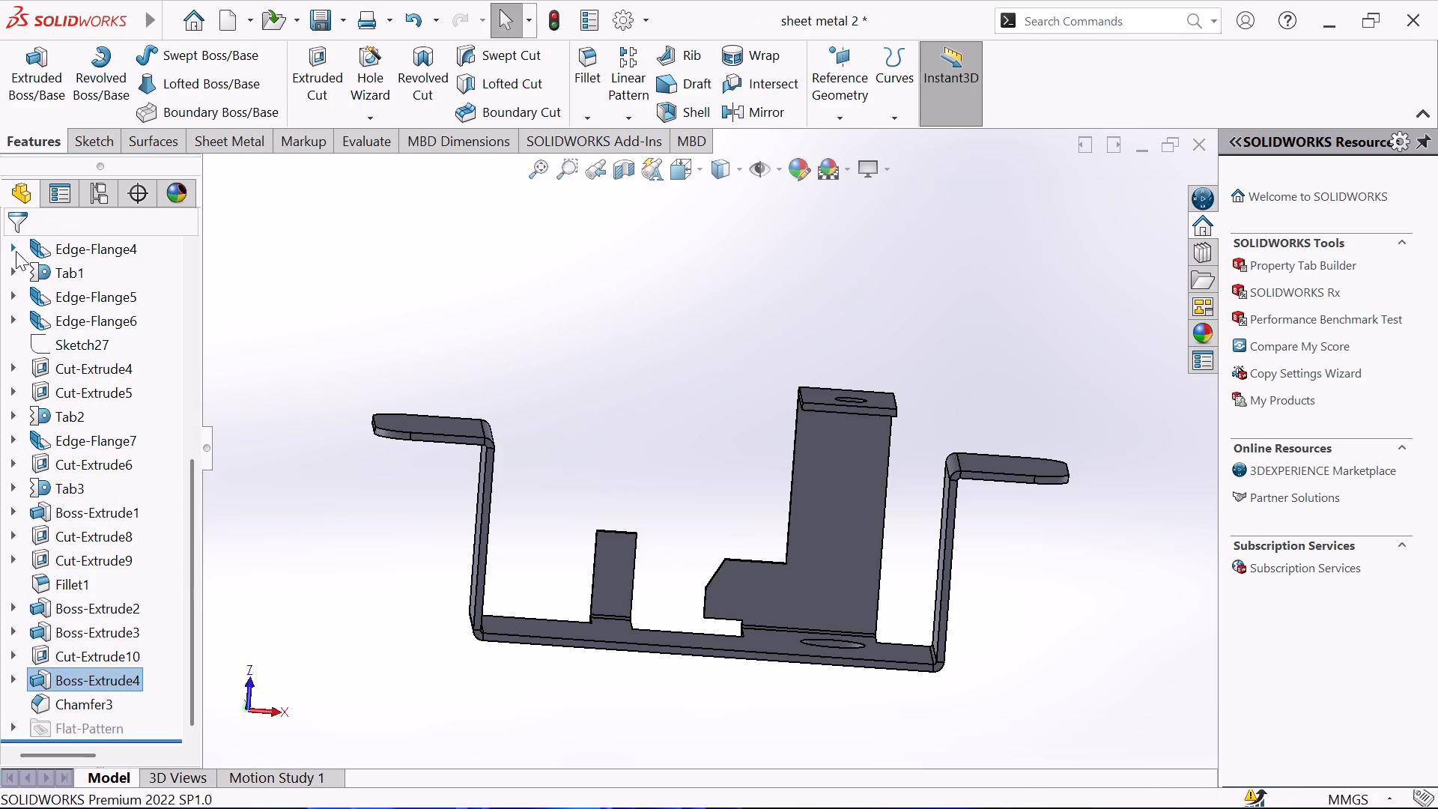
{"action": "left_click", "coordinate": [430, 376]}
{"action": "middle_click_drag", "start_coordinate": [564, 351], "coordinate": [549, 345]}
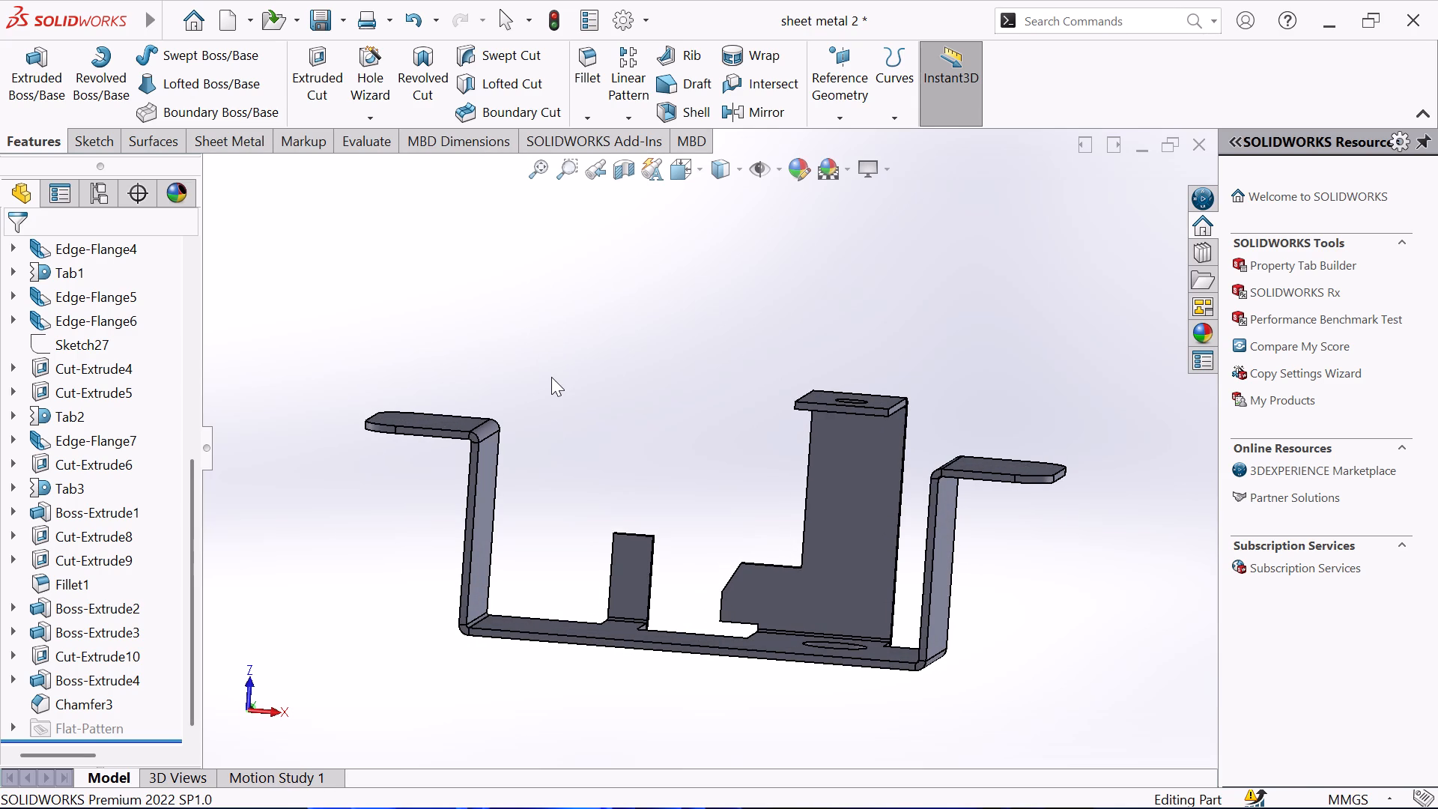
Save the sheet metal part with the edited side step.
{"action": "key", "text": "ctrl+8"}
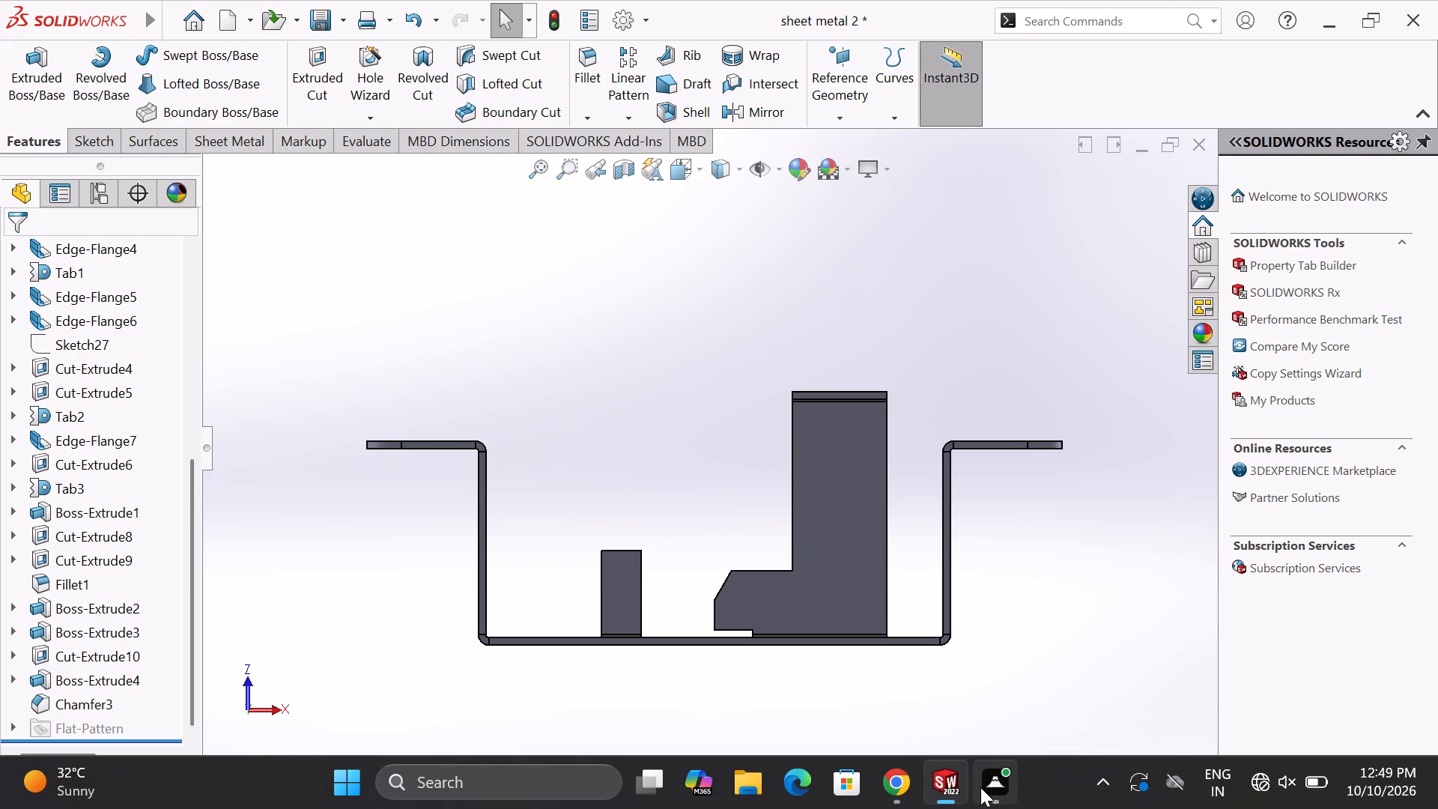
{"action": "key", "text": "s"}
{"action": "key", "text": "ctrl+s"}
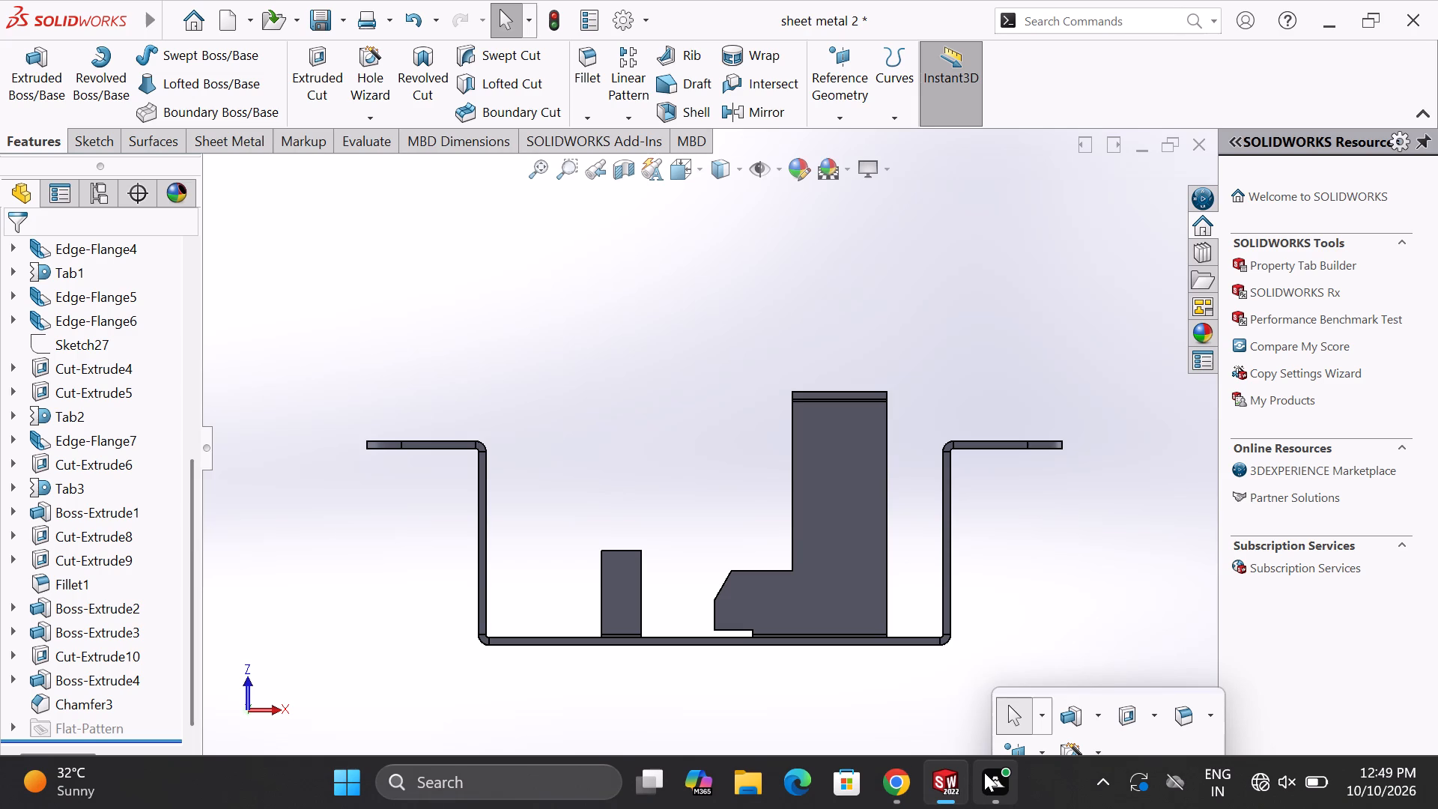
{"action": "key", "text": "ctrl+s"}
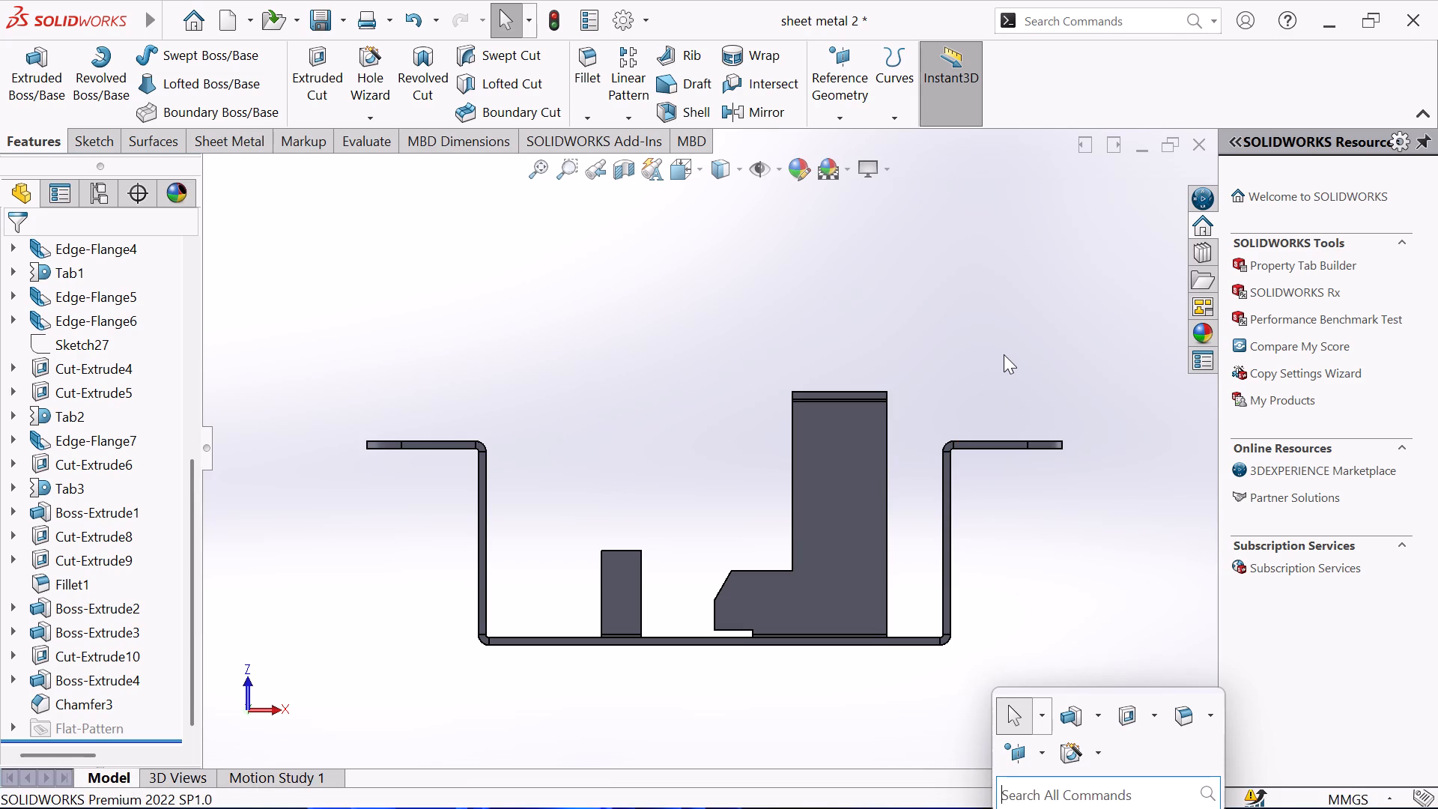
{"action": "left_click", "coordinate": [1004, 354]}
{"action": "key", "text": "ctrl+s"}
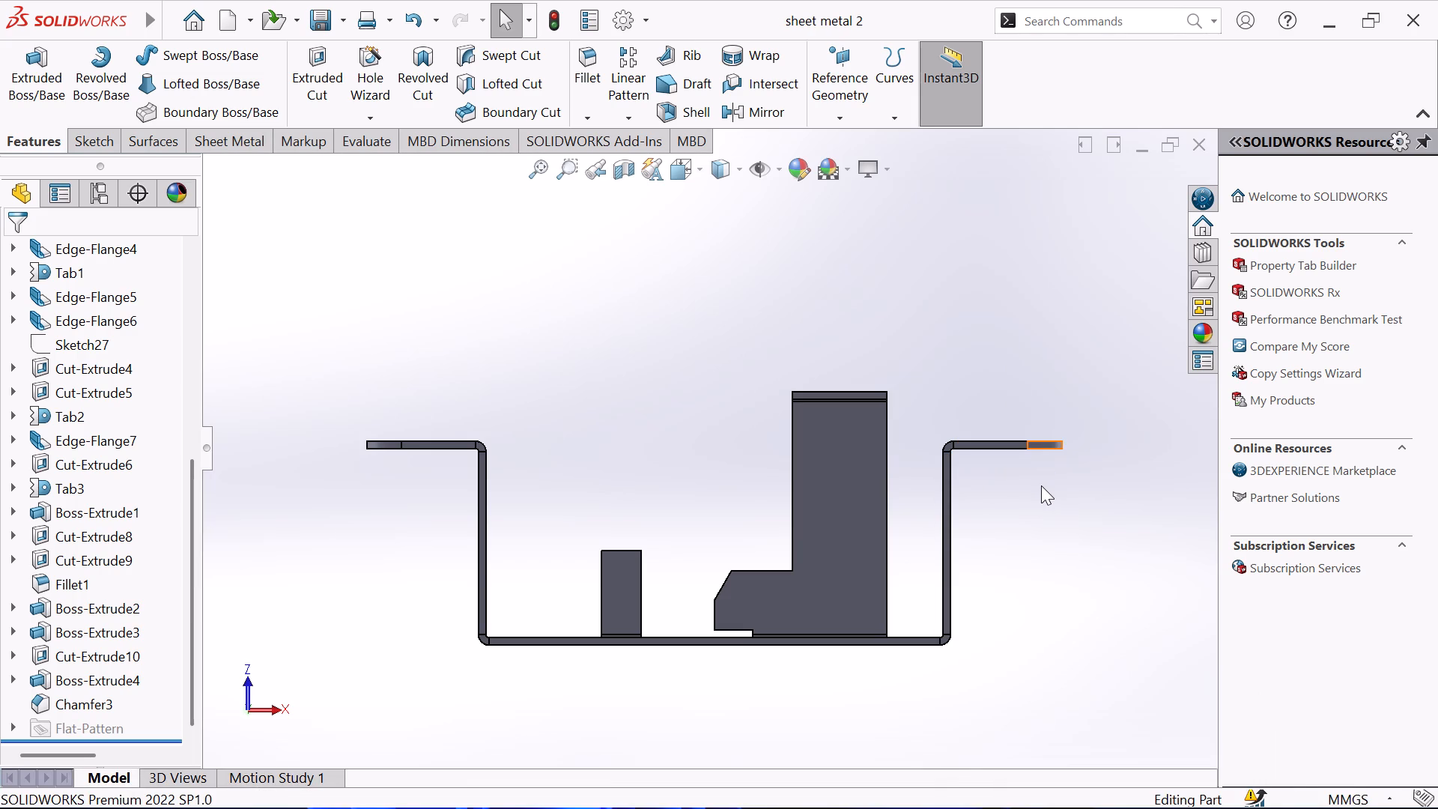
Examine the finished bracket from all sides, checking the flanges, tabs, base notches, holes and chamfered side step.
{"action": "key", "text": "ctrl+7"}
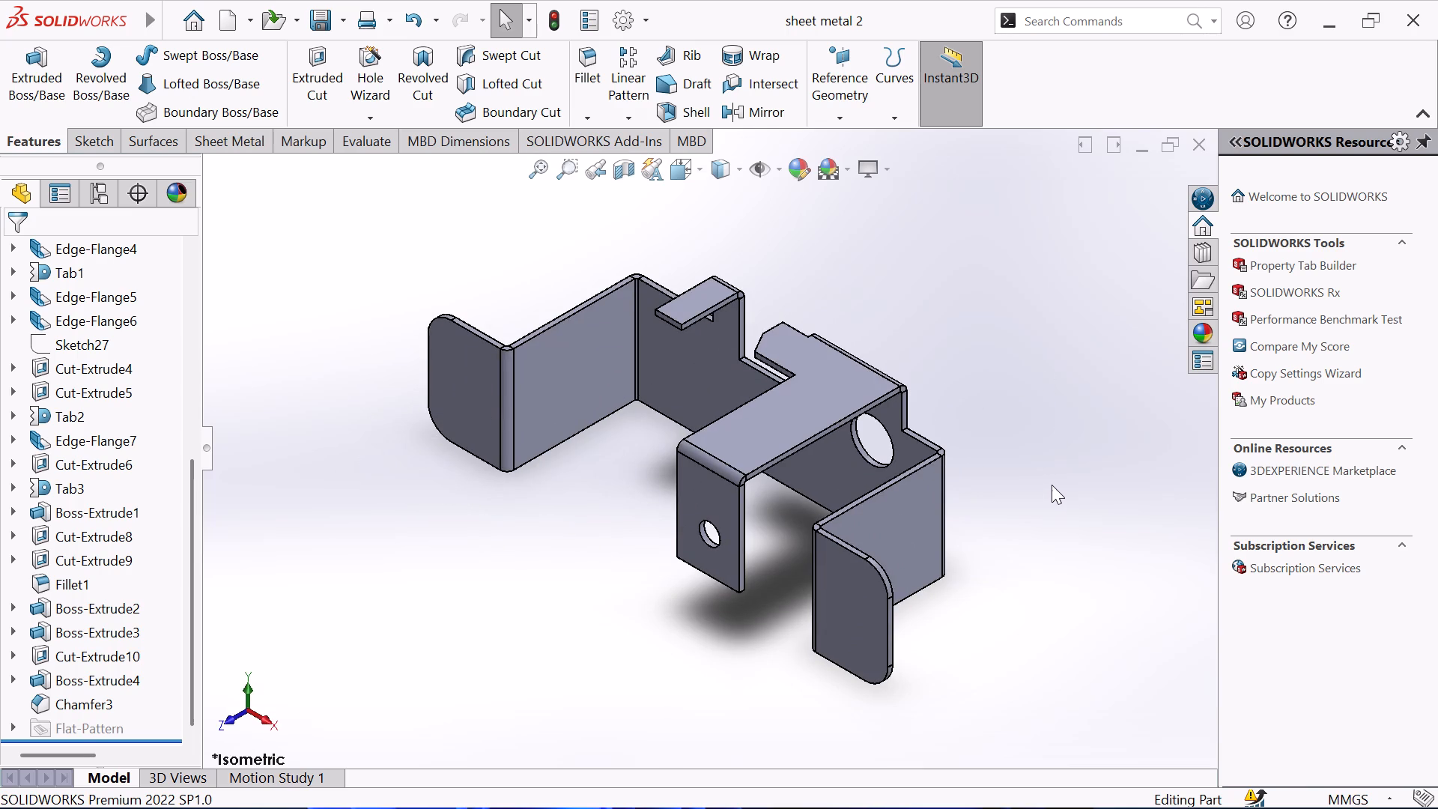
{"action": "middle_click_drag", "start_coordinate": [495, 549], "coordinate": [506, 513]}
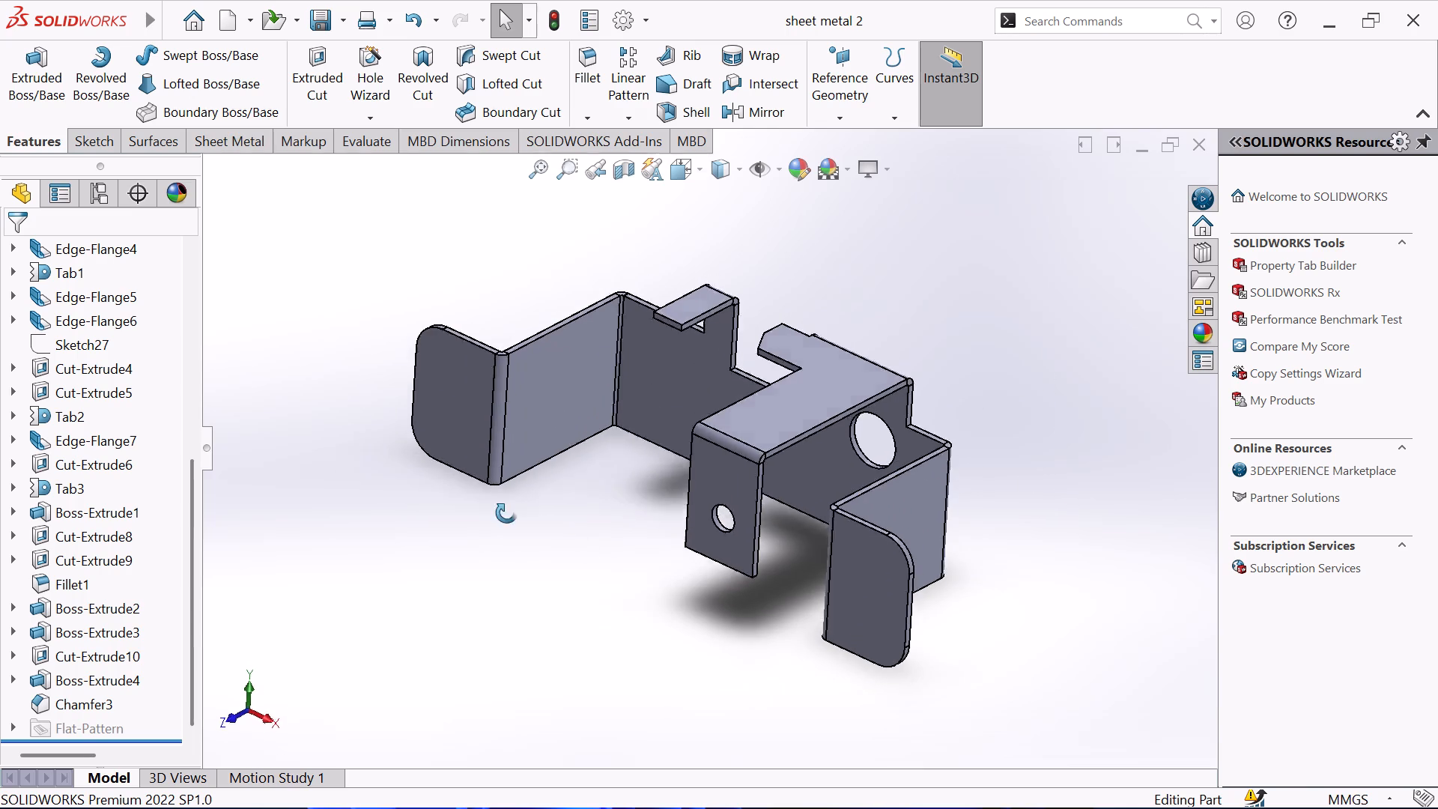
{"action": "middle_click_drag", "start_coordinate": [506, 513], "coordinate": [483, 513]}
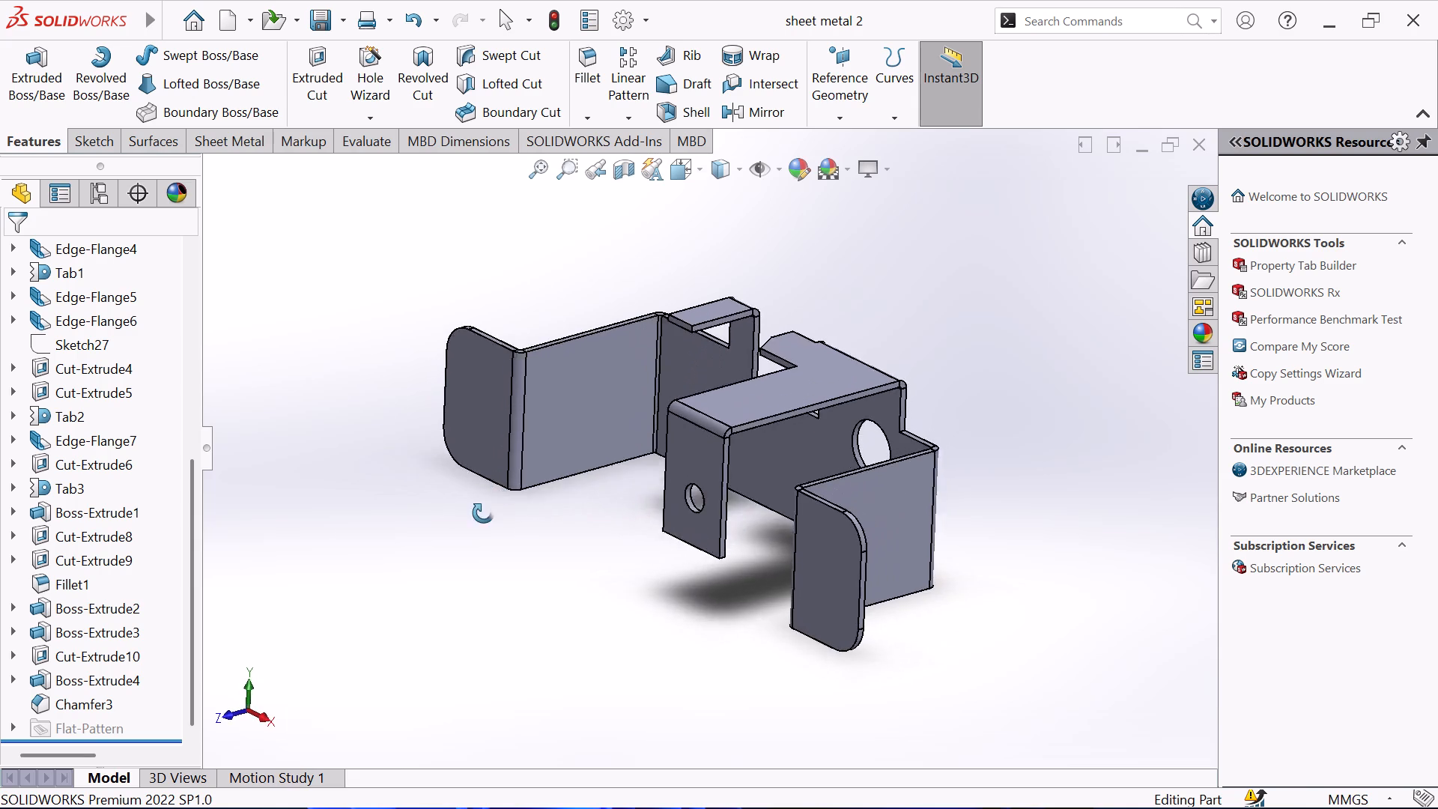
{"action": "middle_click_drag", "start_coordinate": [483, 513], "coordinate": [444, 599]}
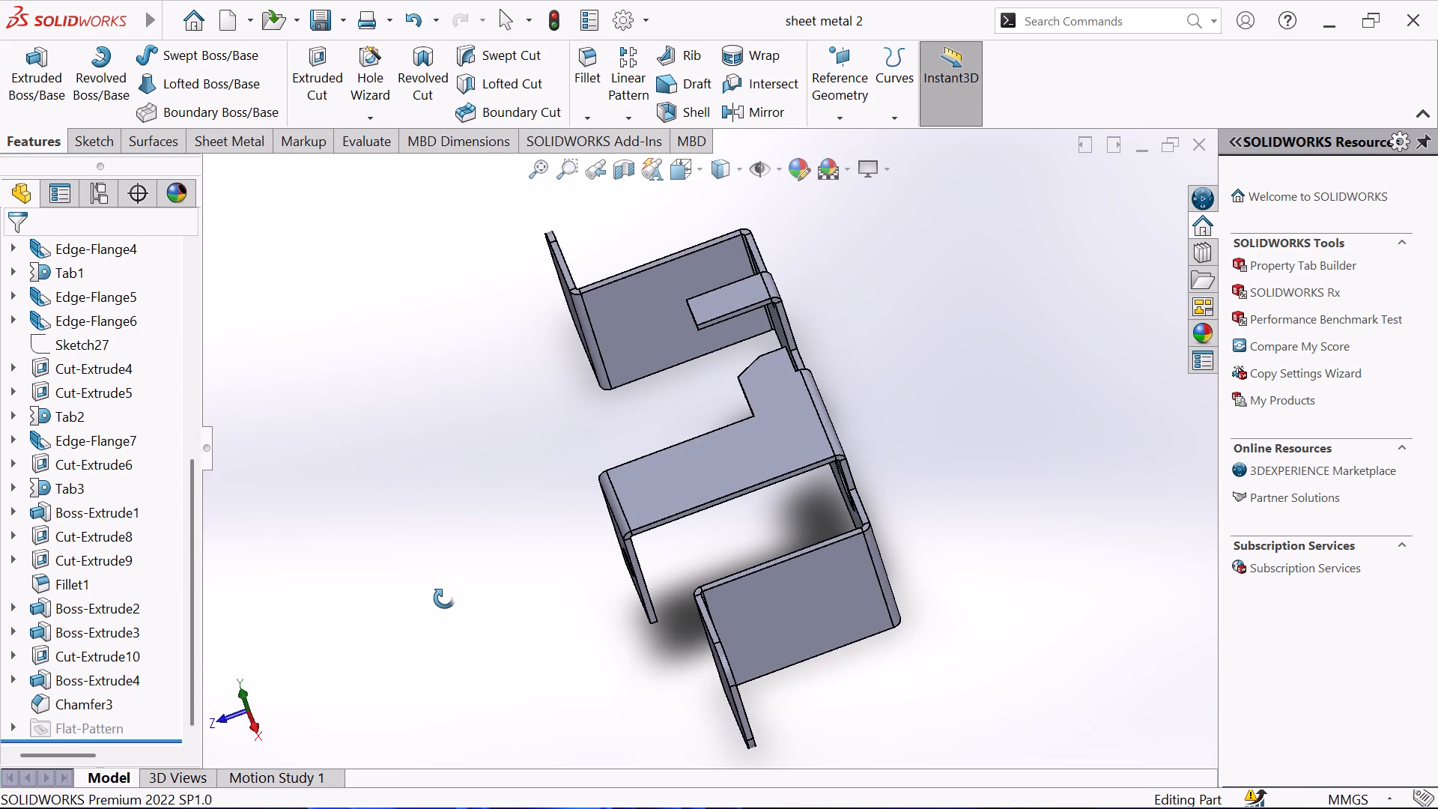
{"action": "middle_click_drag", "start_coordinate": [444, 599], "coordinate": [467, 623]}
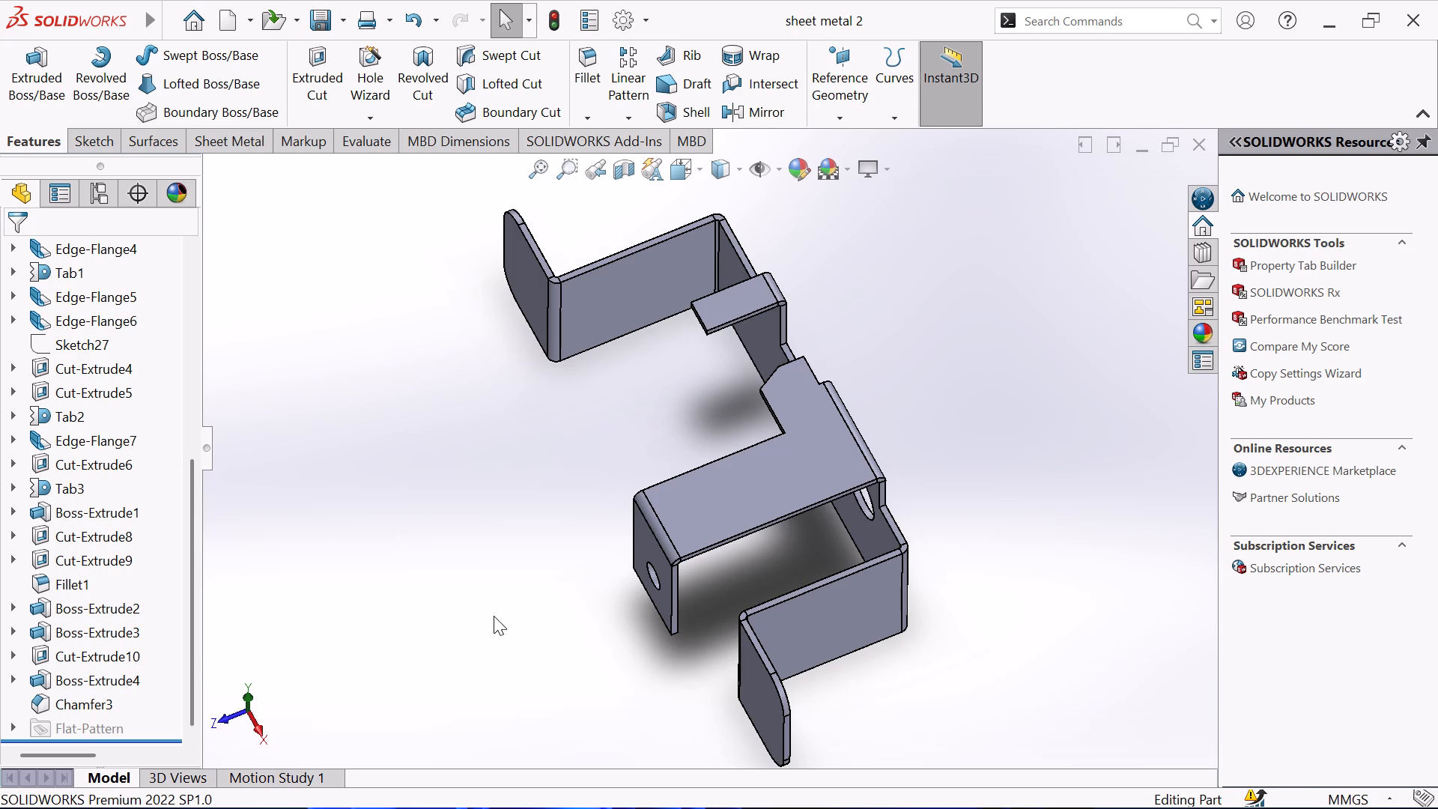
{"action": "middle_click_drag", "start_coordinate": [500, 611], "coordinate": [619, 455]}
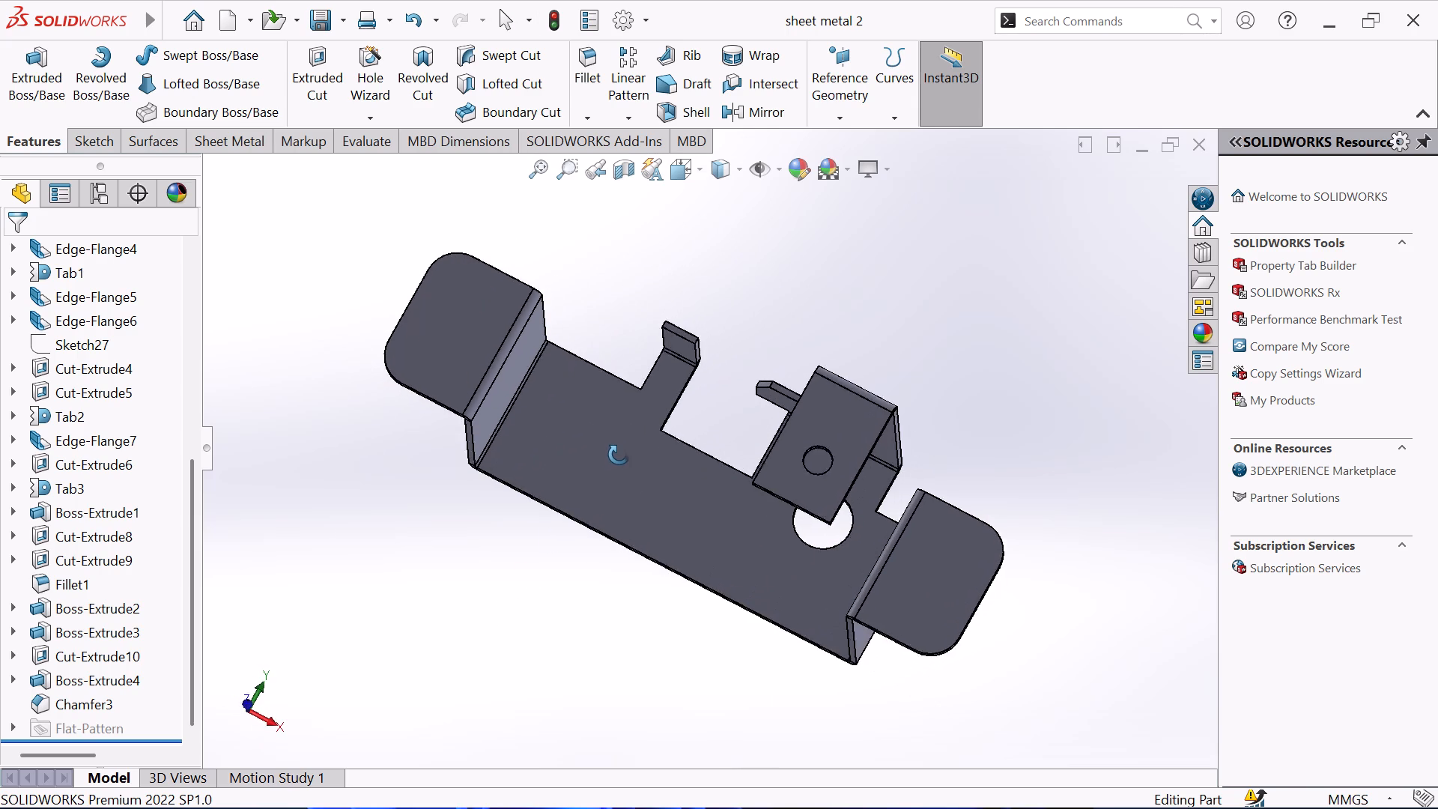
{"action": "middle_click_drag", "start_coordinate": [619, 455], "coordinate": [619, 454]}
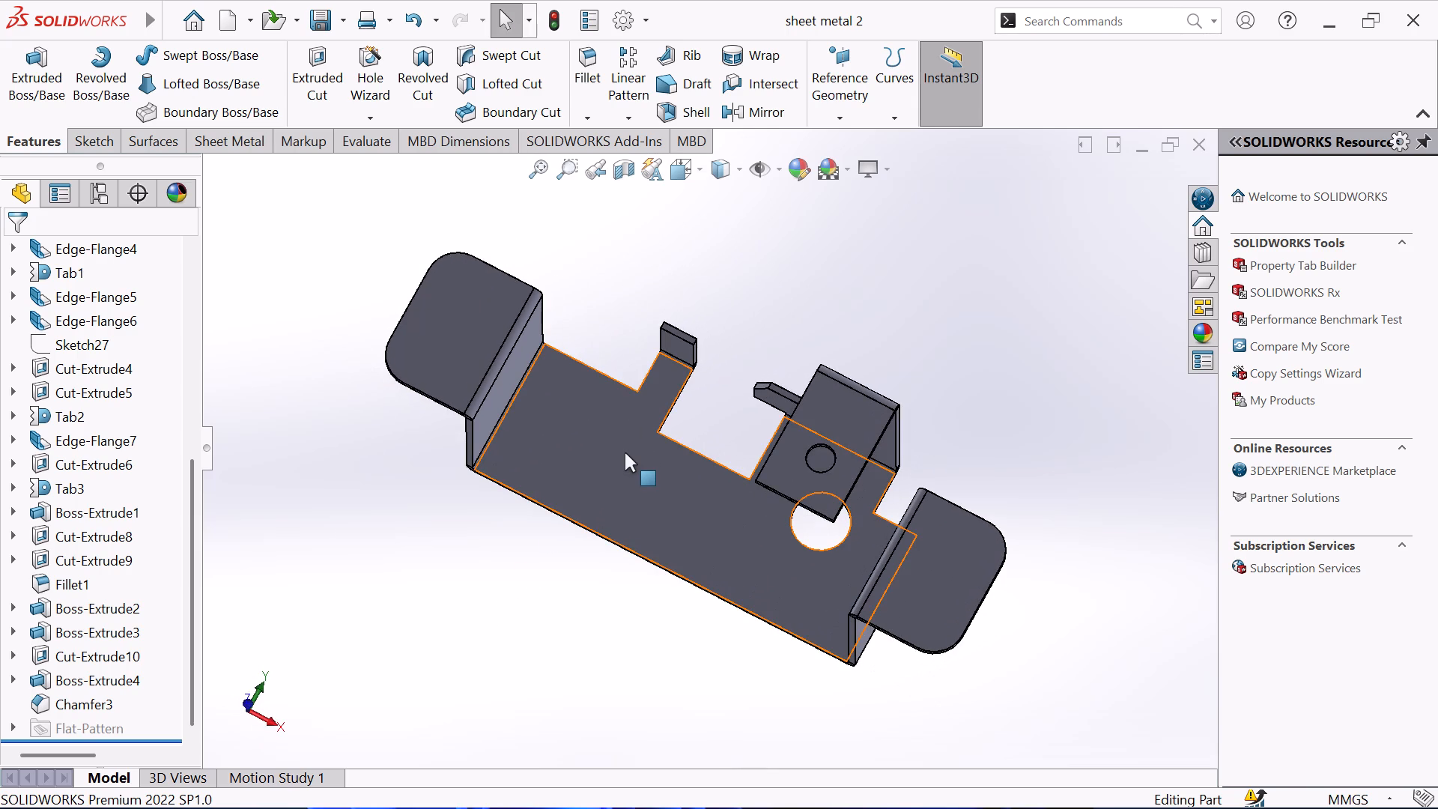
{"action": "middle_click_drag", "start_coordinate": [610, 473], "coordinate": [611, 464]}
{"action": "right_click", "coordinate": [611, 464]}
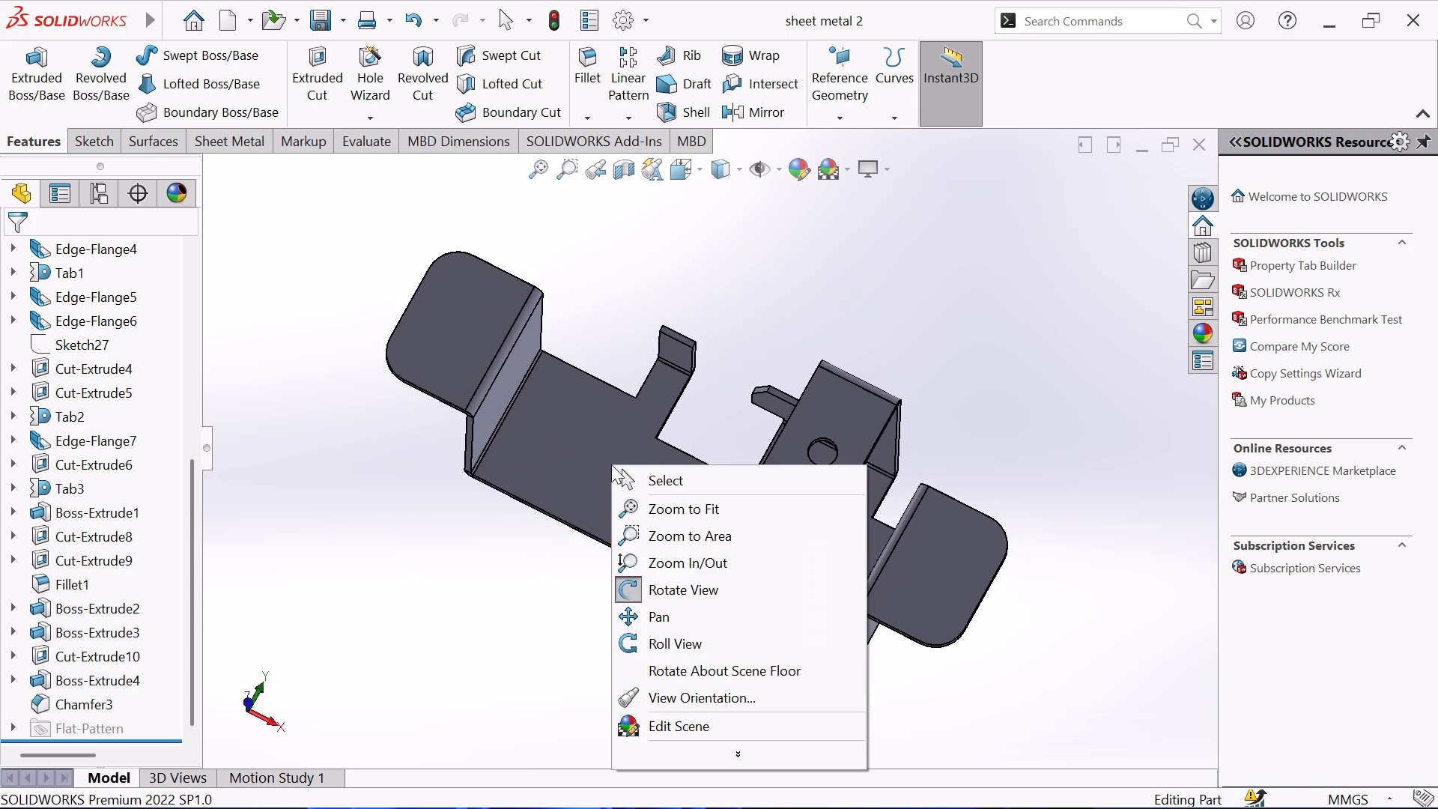
{"action": "middle_click_drag", "start_coordinate": [611, 464], "coordinate": [612, 464]}
{"action": "left_click", "coordinate": [575, 491]}
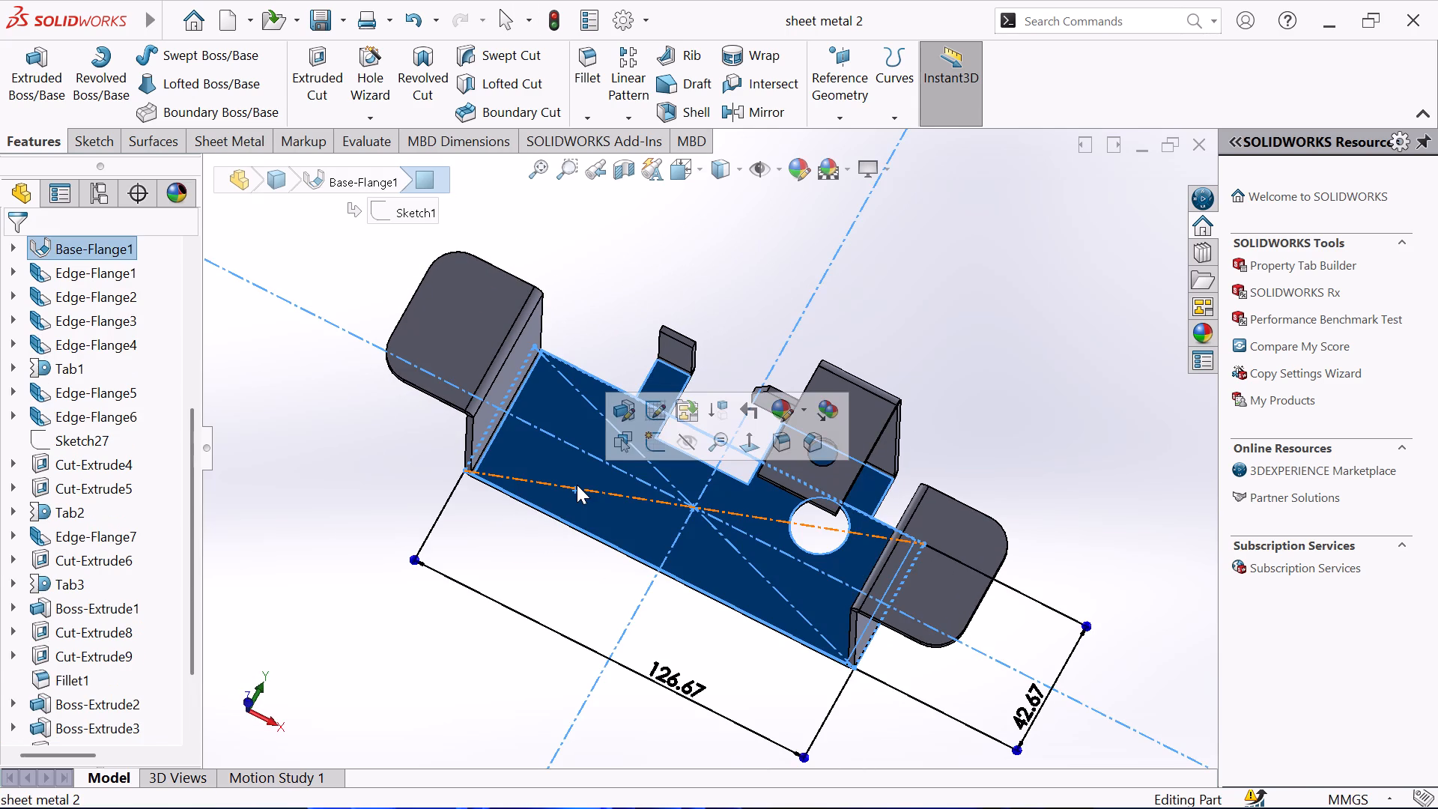
{"action": "left_click", "coordinate": [502, 561]}
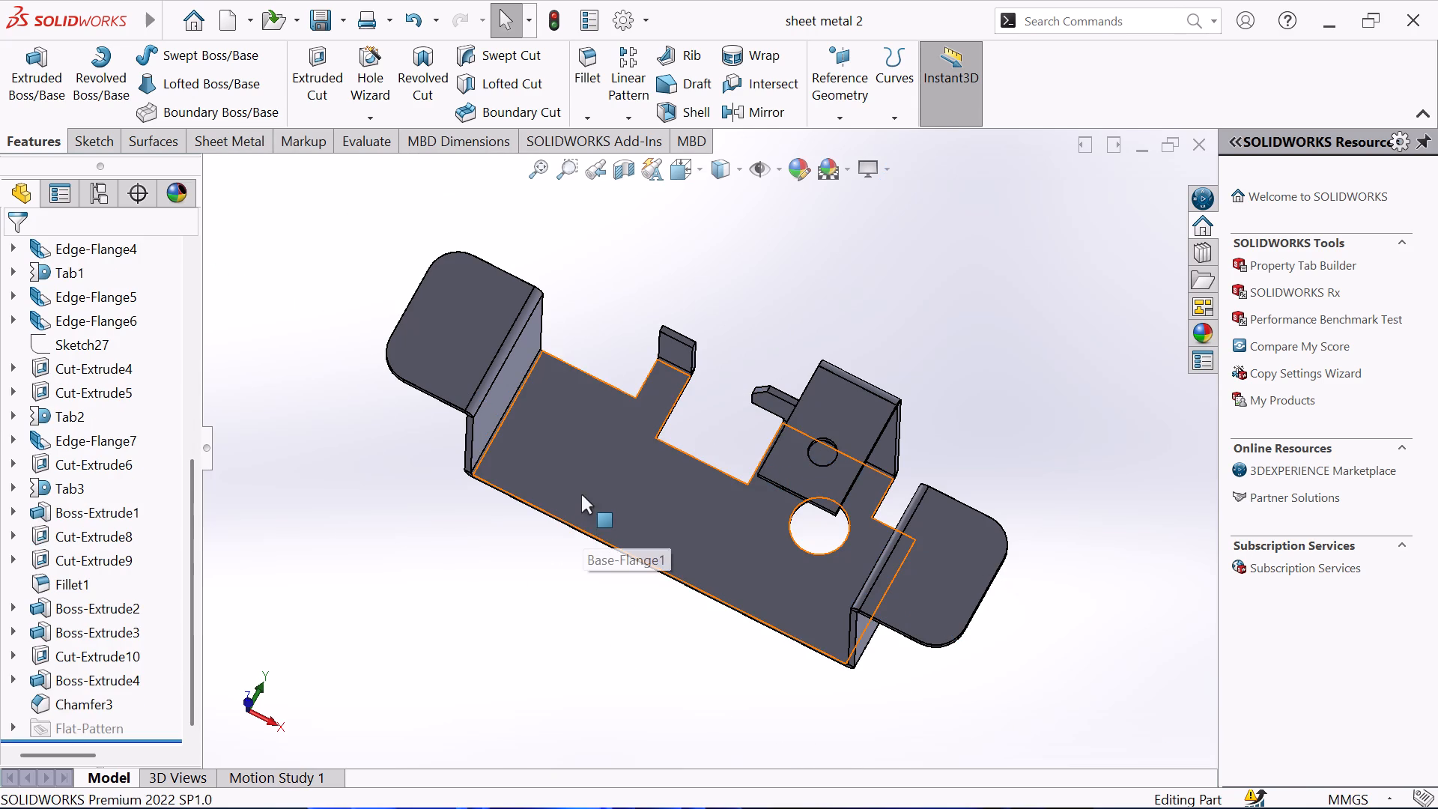
{"action": "middle_click_drag", "start_coordinate": [566, 479], "coordinate": [607, 459]}
{"action": "scroll", "coordinate": [610, 449], "scroll_direction": "up", "scroll_amount": 1}
{"action": "left_click", "coordinate": [607, 459]}
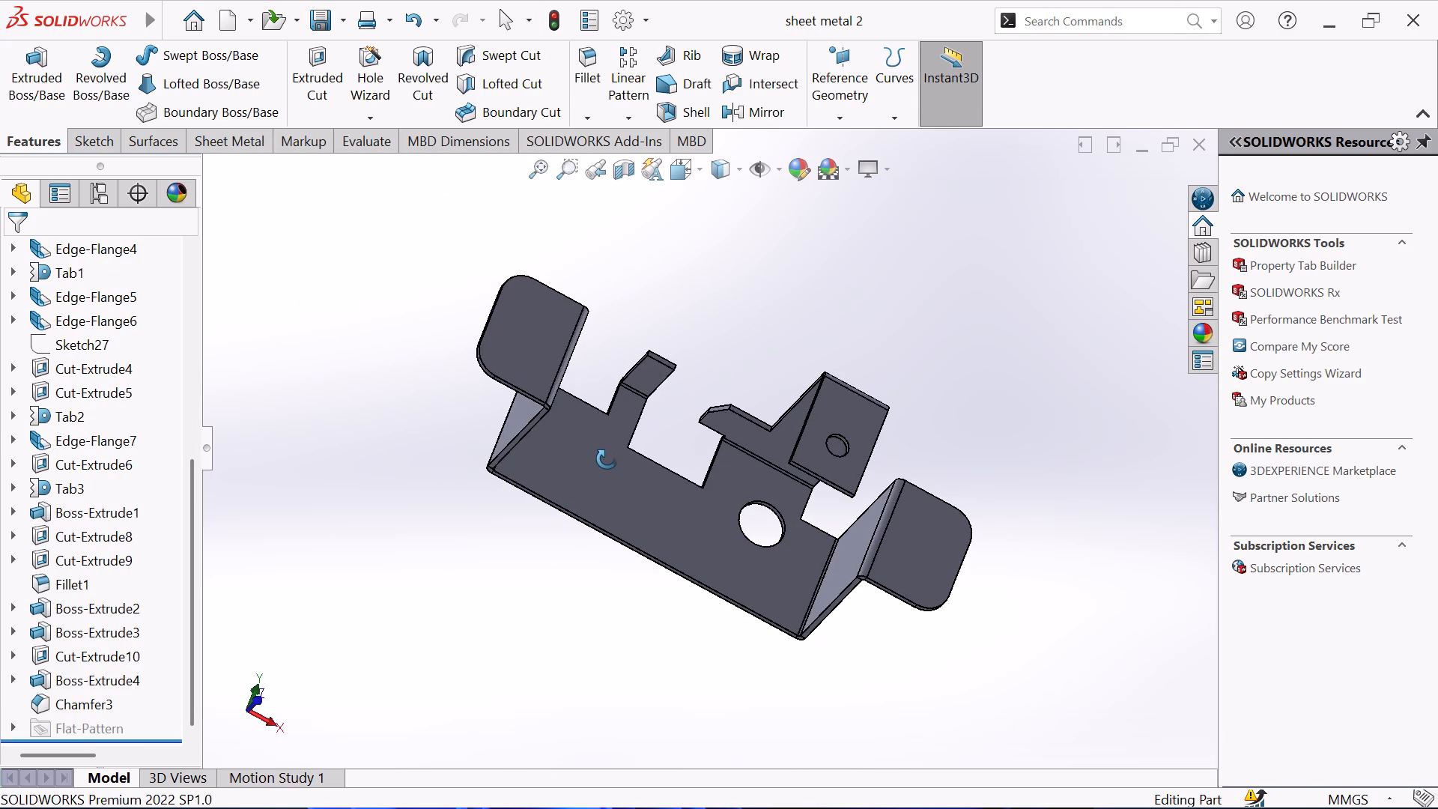
{"action": "middle_click_drag", "start_coordinate": [607, 459], "coordinate": [586, 464]}
{"action": "left_click", "coordinate": [586, 464]}
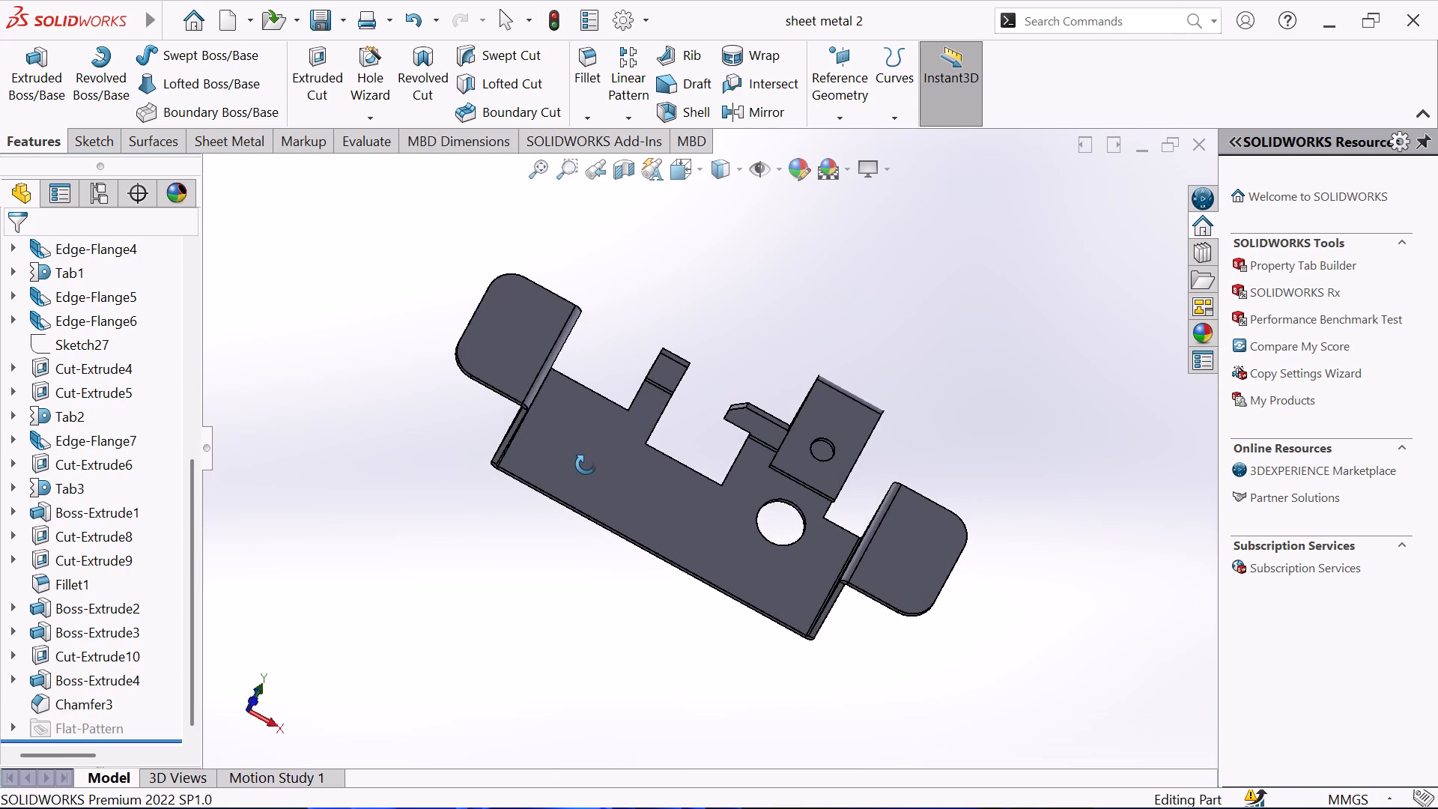
{"action": "middle_click_drag", "start_coordinate": [586, 464], "coordinate": [533, 483]}
{"action": "left_click_drag", "start_coordinate": [571, 466], "coordinate": [543, 476]}
{"action": "middle_click", "coordinate": [534, 485]}
{"action": "middle_click_drag", "start_coordinate": [543, 490], "coordinate": [634, 482]}
{"action": "left_click", "coordinate": [635, 482]}
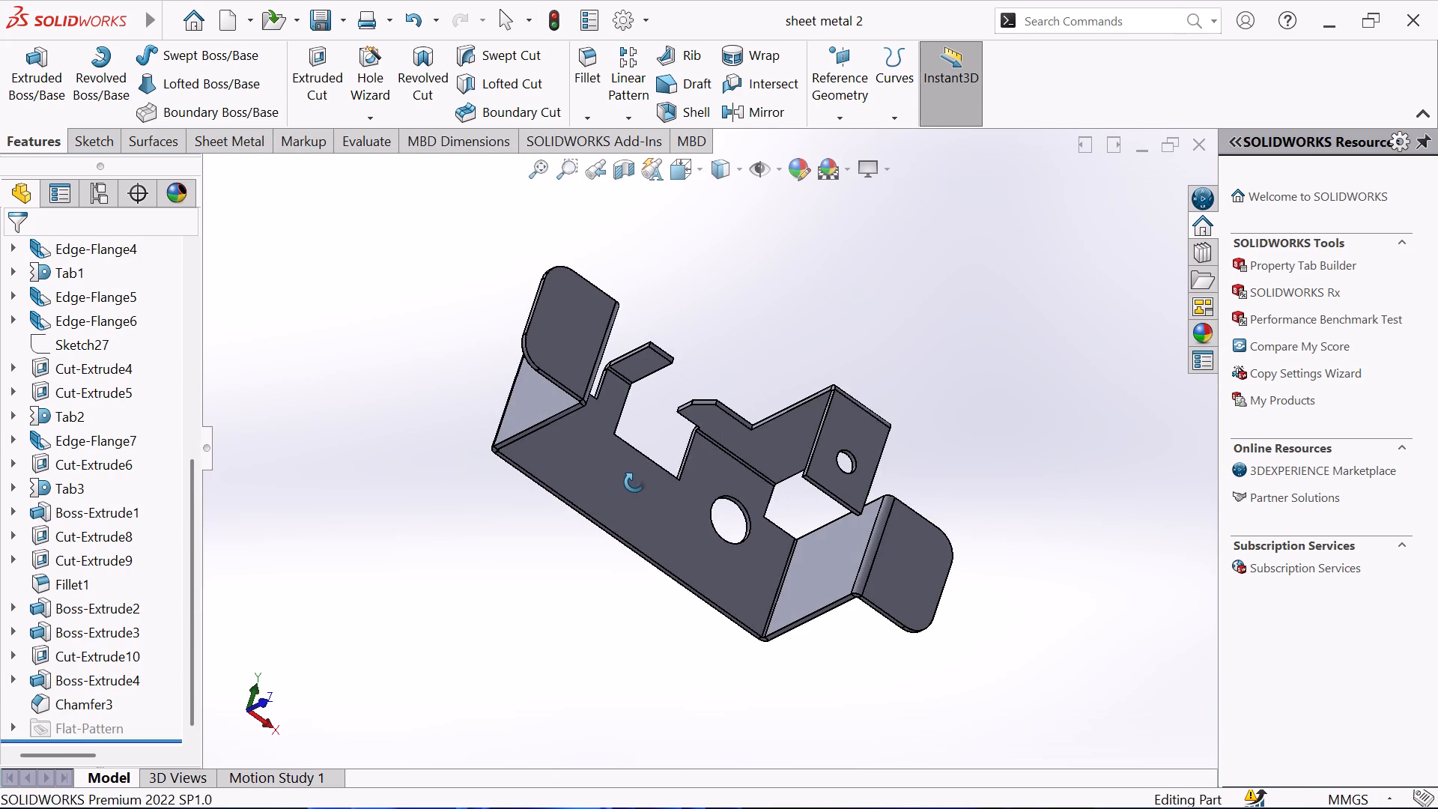
{"action": "middle_click_drag", "start_coordinate": [634, 482], "coordinate": [652, 466]}
{"action": "middle_click", "coordinate": [607, 473]}
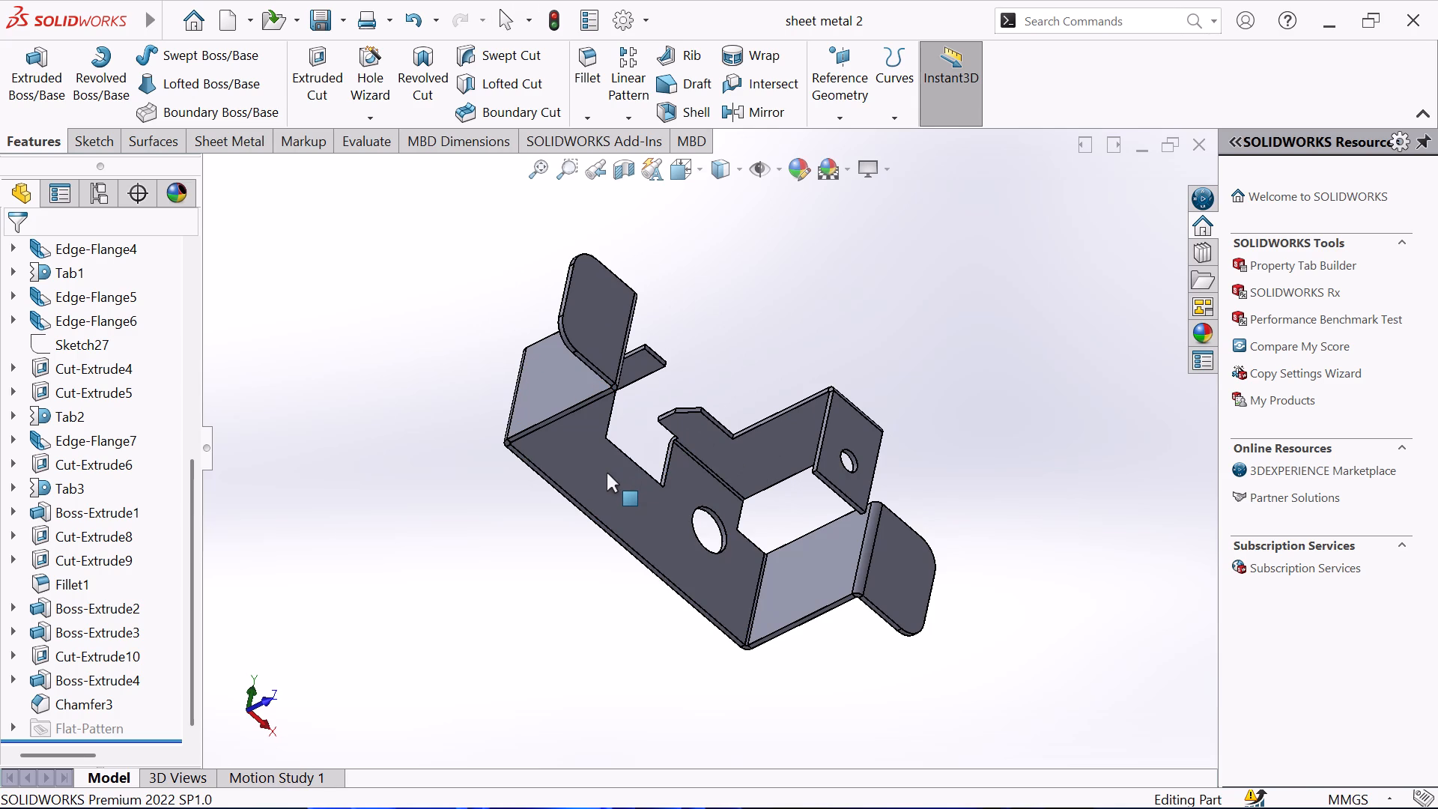
{"action": "left_click", "coordinate": [607, 473]}
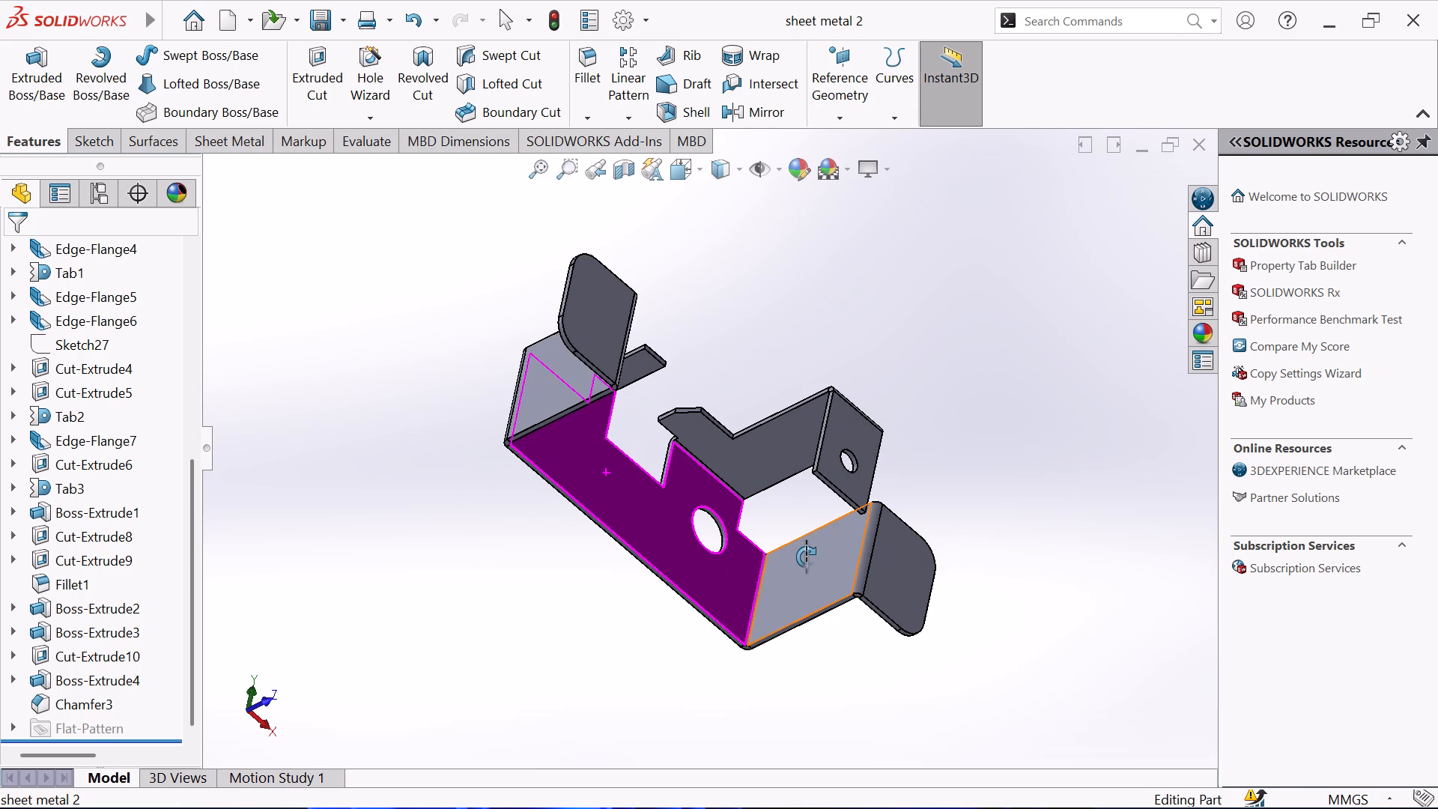
{"action": "middle_click_drag", "start_coordinate": [806, 557], "coordinate": [559, 443]}
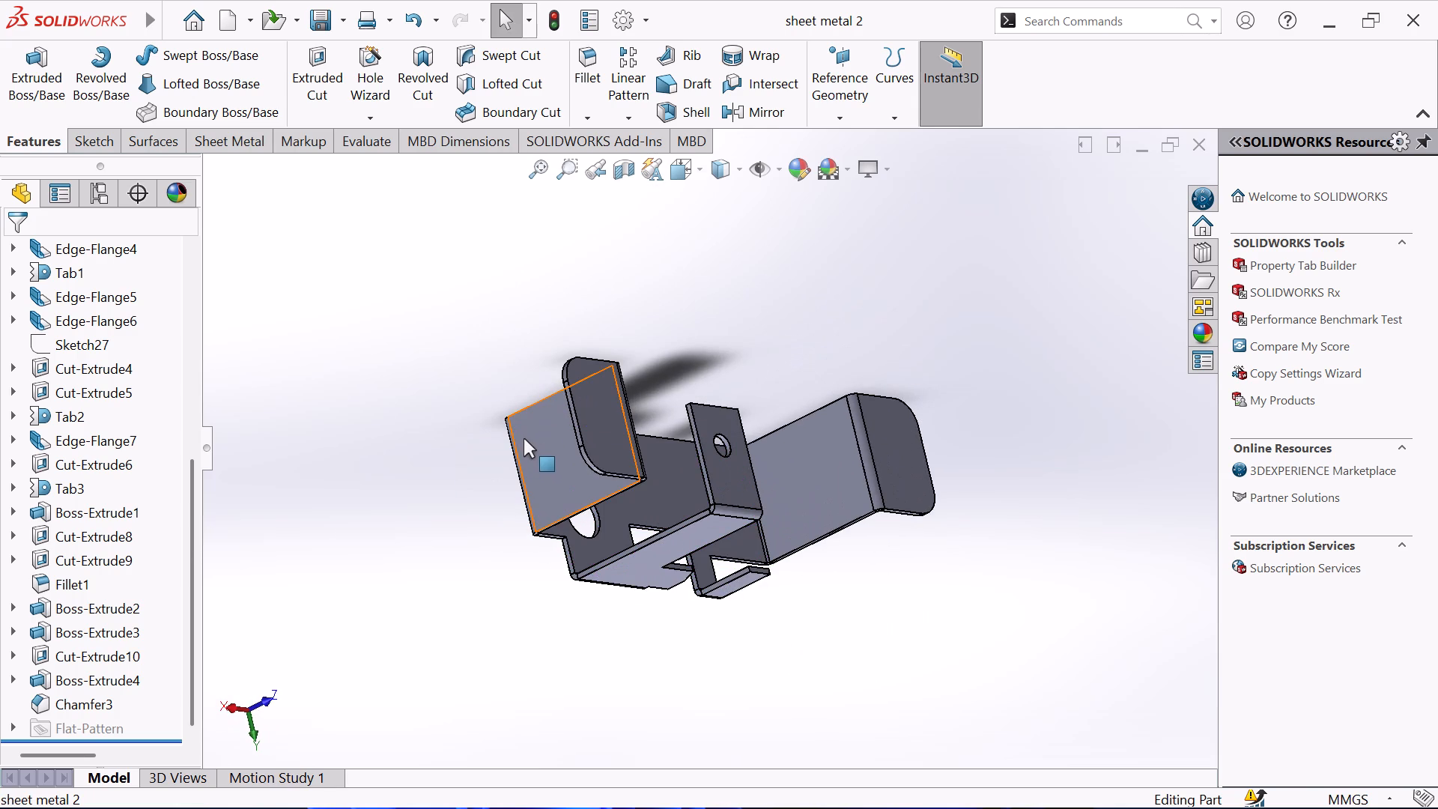
{"action": "left_click", "coordinate": [449, 455]}
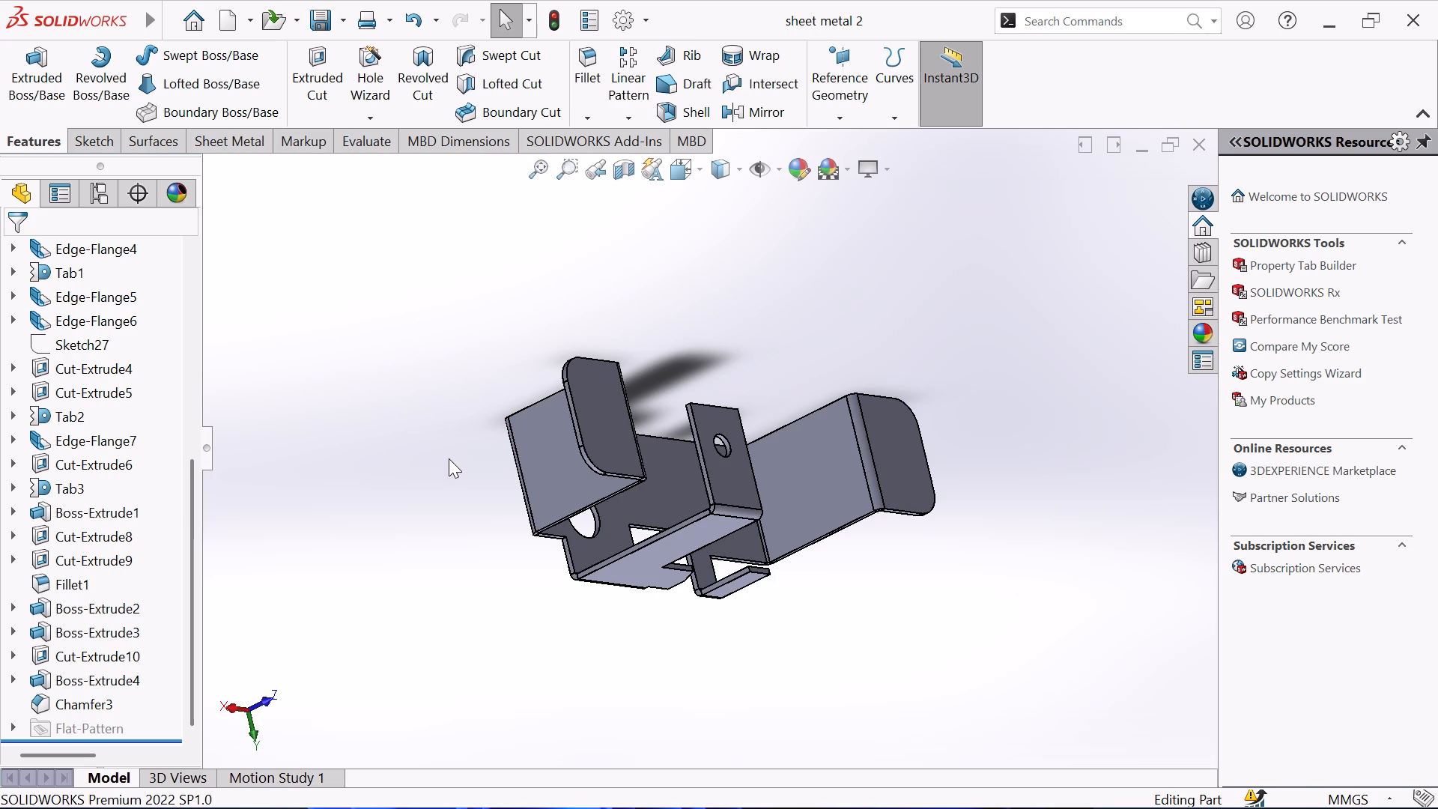
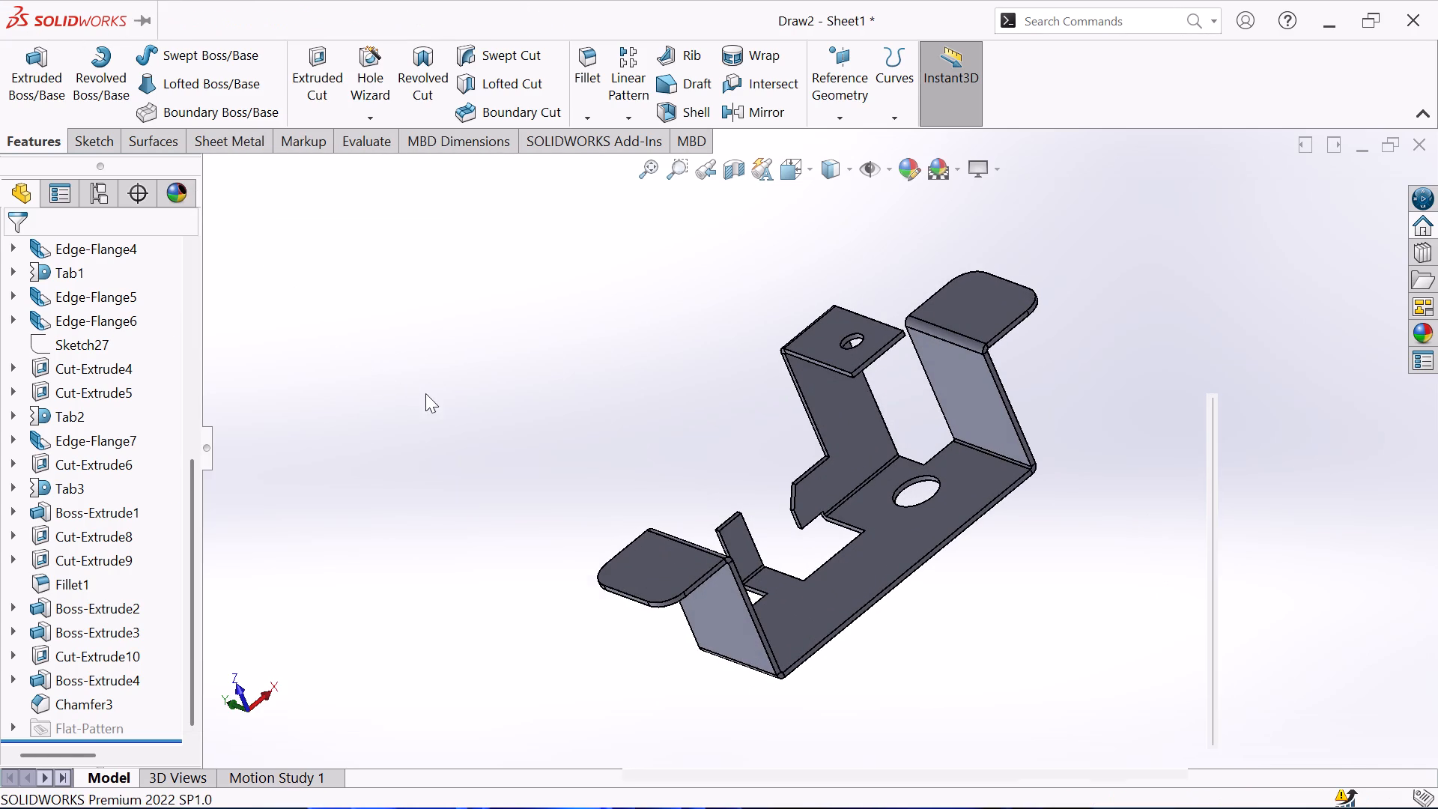
Create an A3 drawing sheet for the sheet metal 2 part and place its flat pattern view in the middle of the sheet.
{"action": "left_click", "coordinate": [735, 558]}
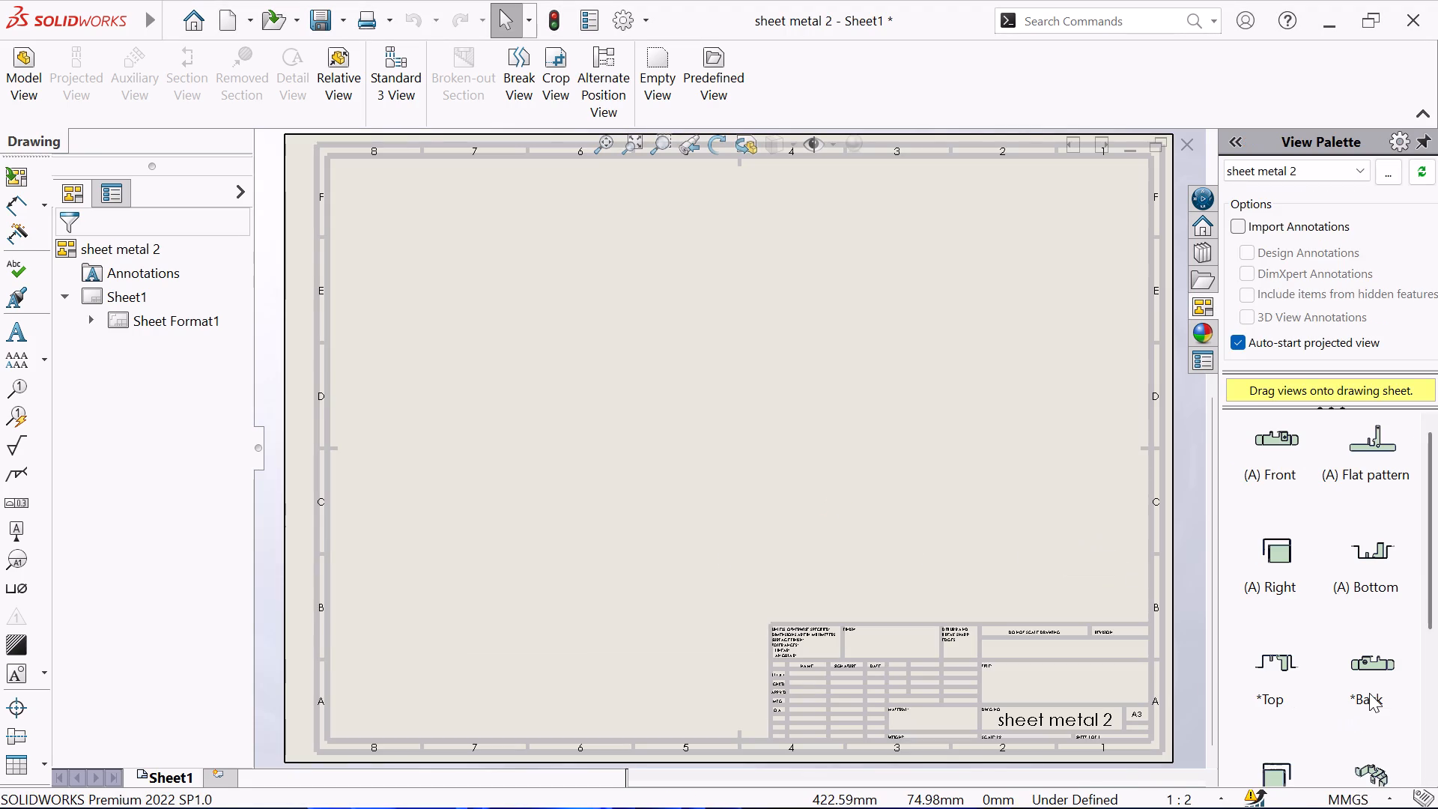
{"action": "left_click", "coordinate": [1371, 466]}
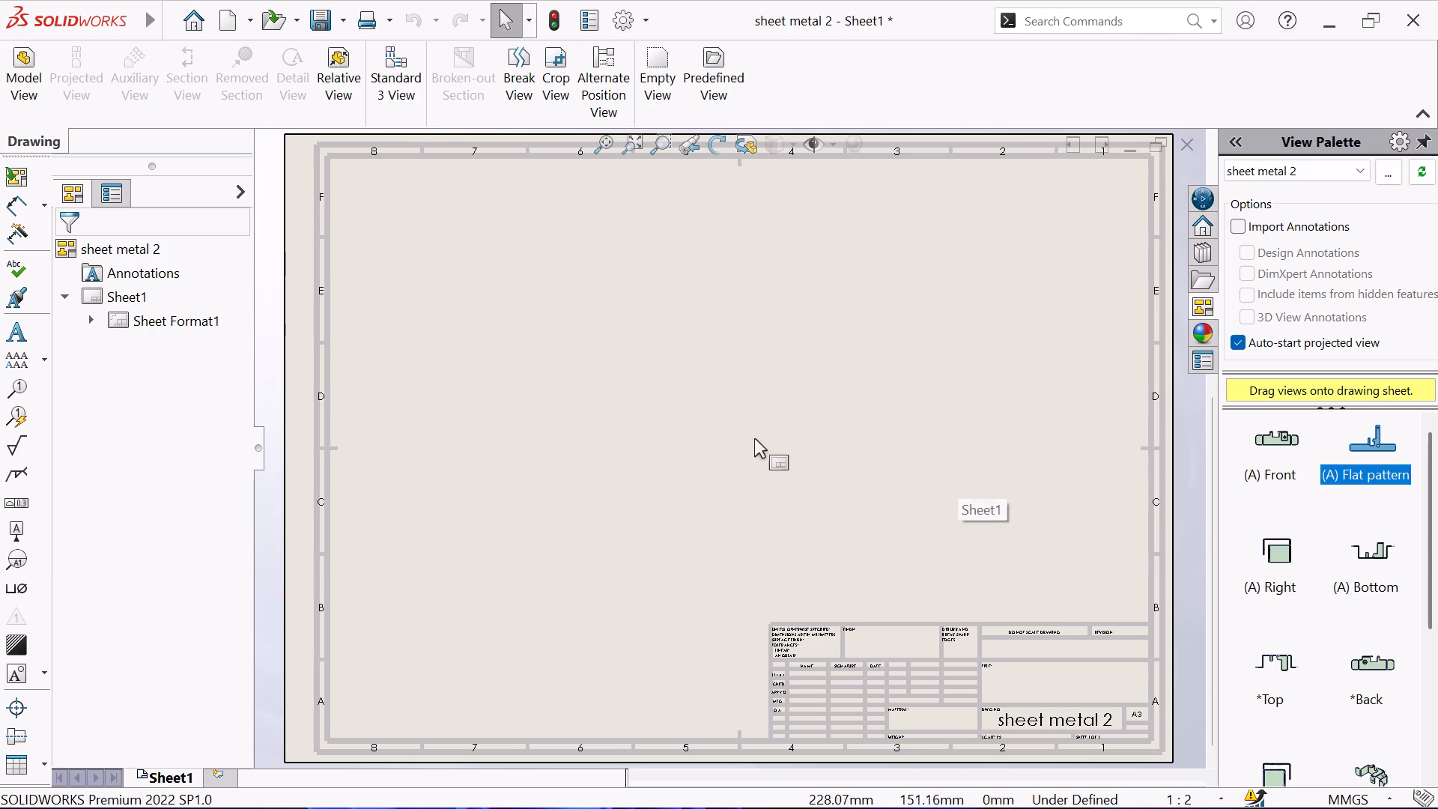
{"action": "left_click_drag", "start_coordinate": [1359, 454], "coordinate": [1041, 478]}
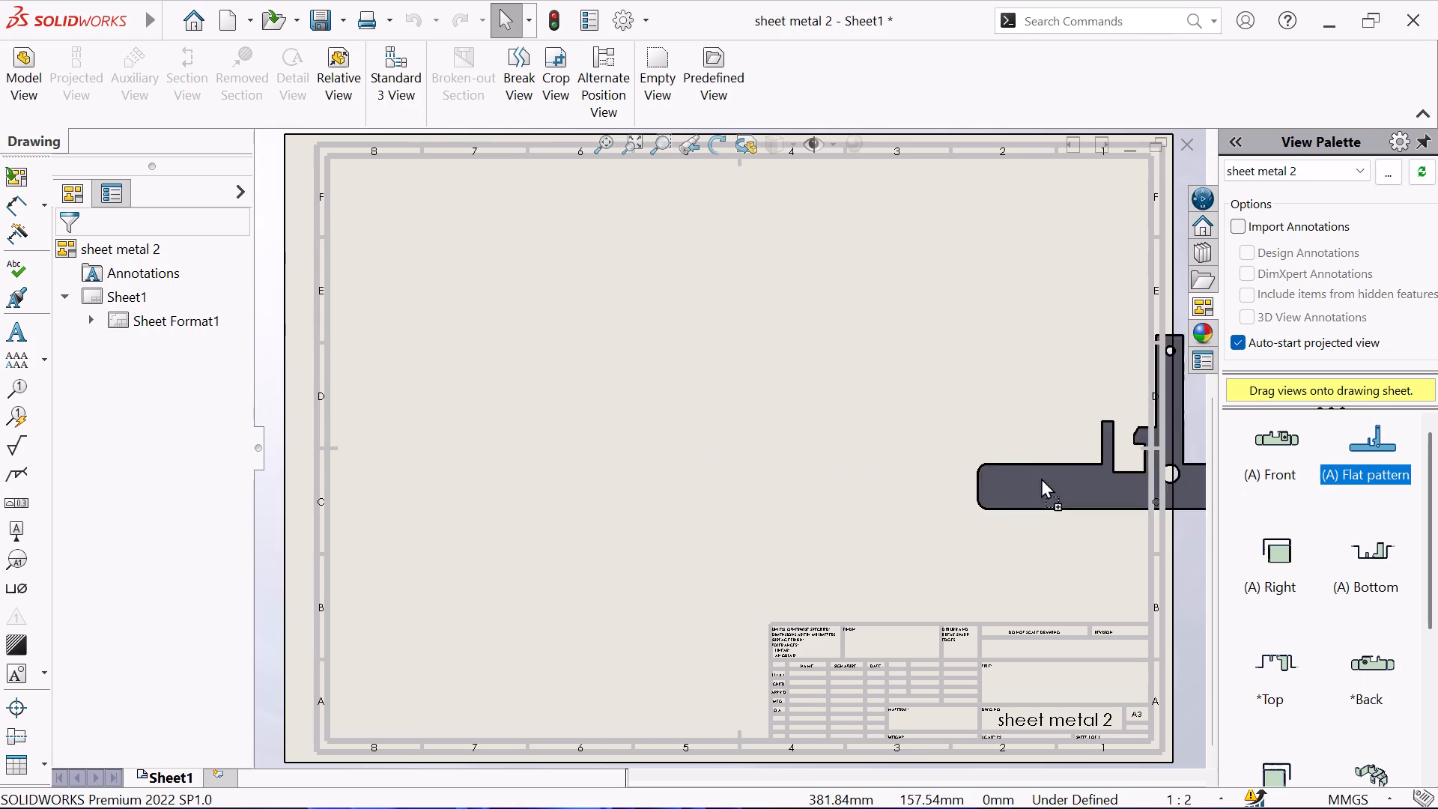
{"action": "left_click_drag", "start_coordinate": [1041, 478], "coordinate": [727, 453]}
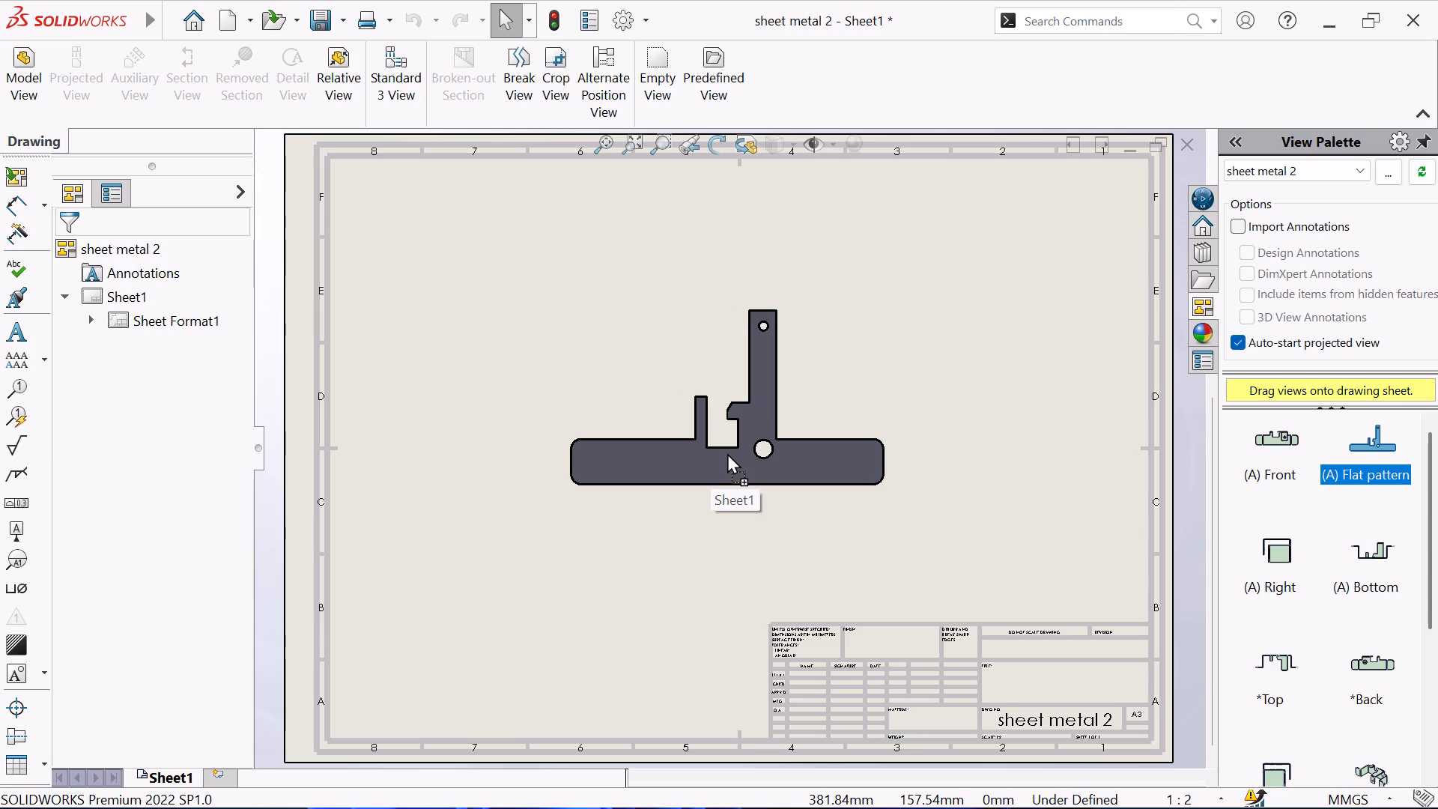
{"action": "left_click_drag", "start_coordinate": [727, 453], "coordinate": [728, 453]}
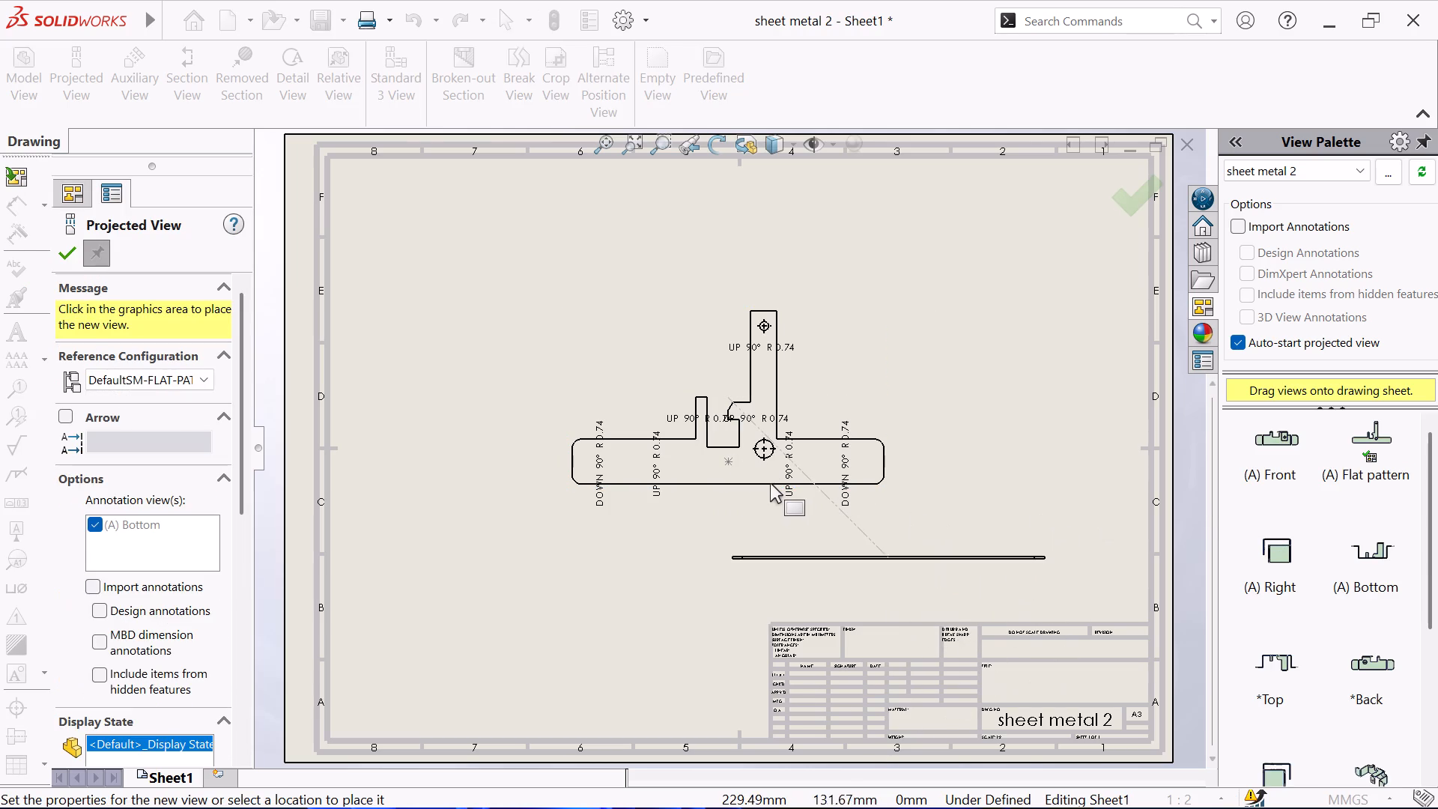
{"action": "left_click", "coordinate": [61, 258]}
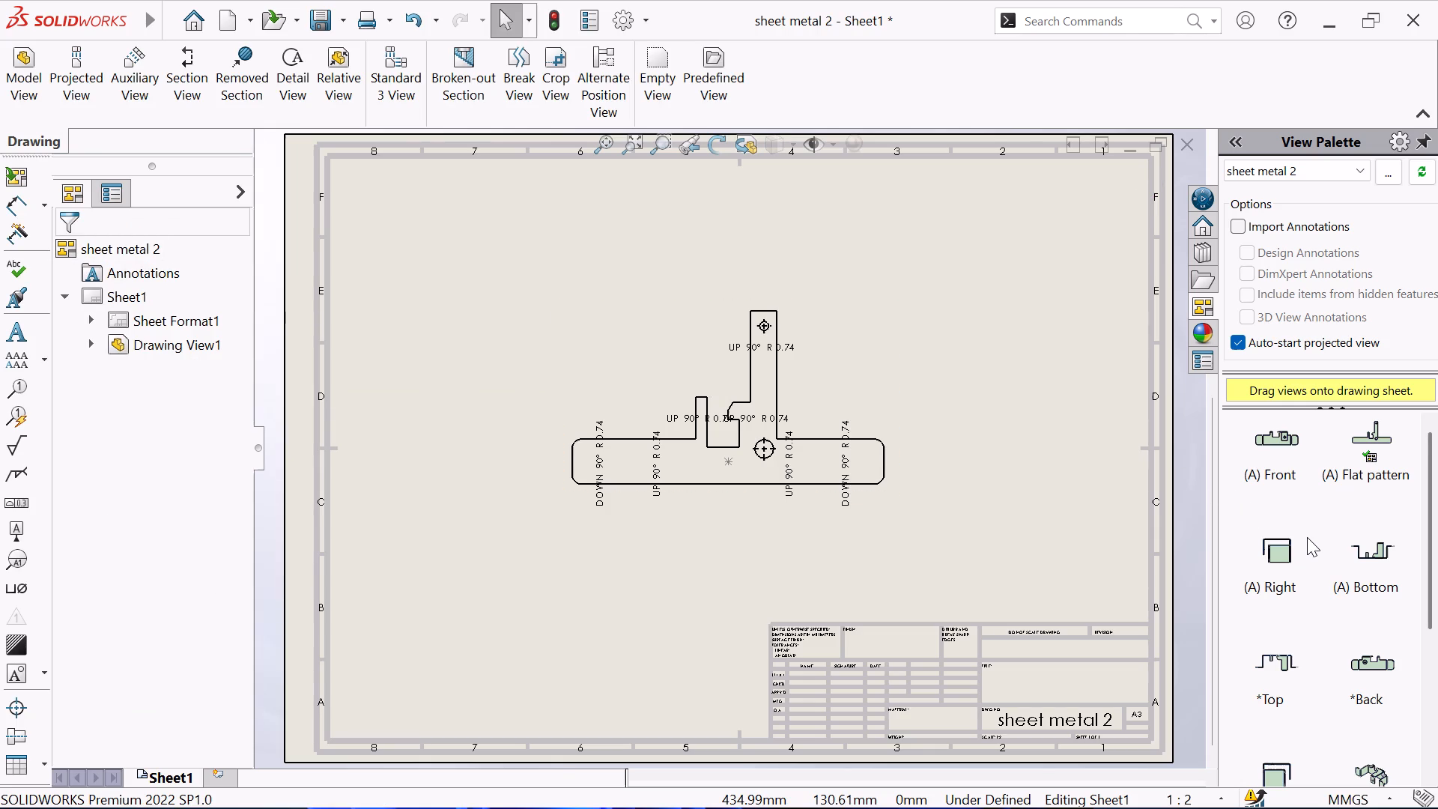
Place the front view near the sheet's upper right corner and project a bottom view below it.
{"action": "left_click_drag", "start_coordinate": [1274, 436], "coordinate": [644, 391]}
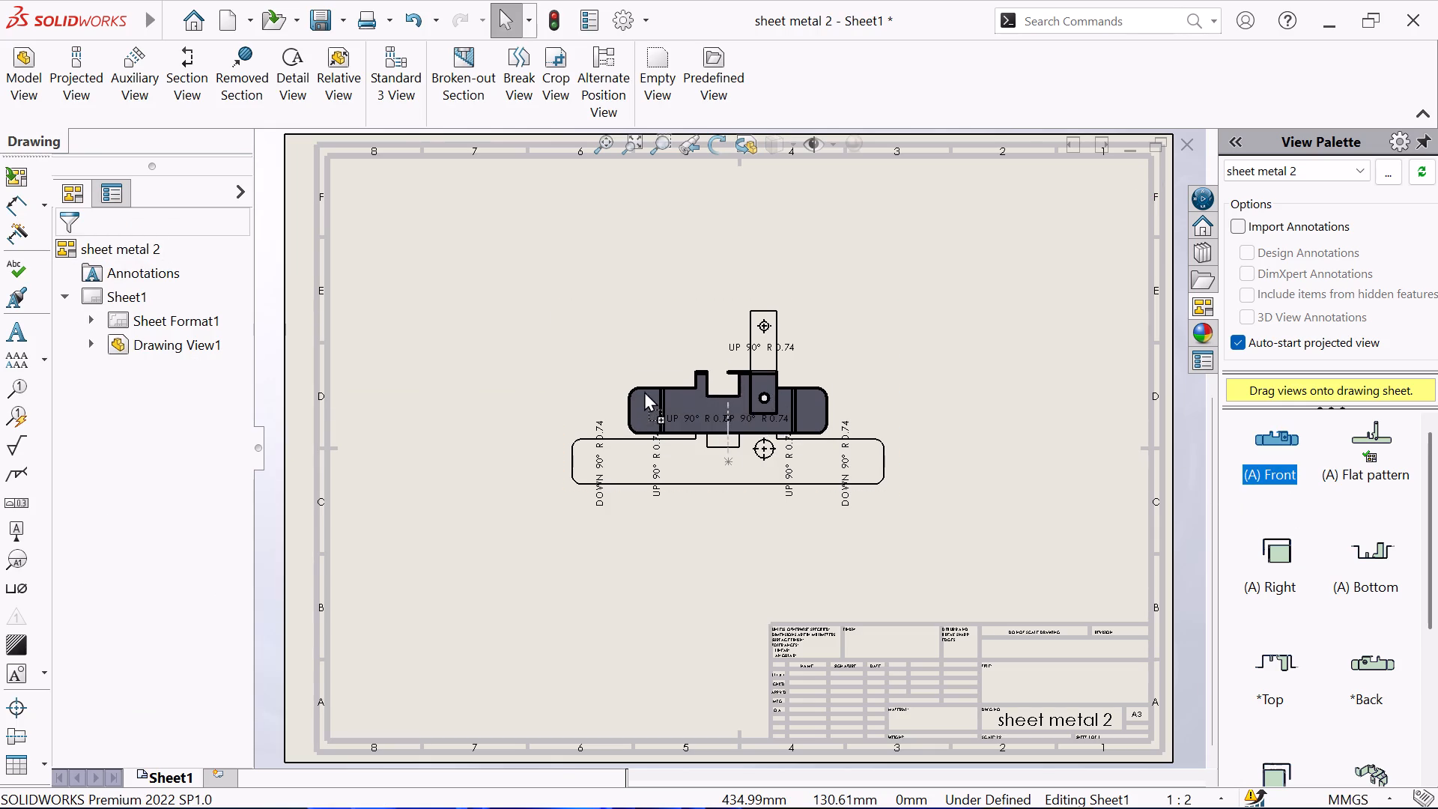
{"action": "left_click_drag", "start_coordinate": [644, 391], "coordinate": [984, 253]}
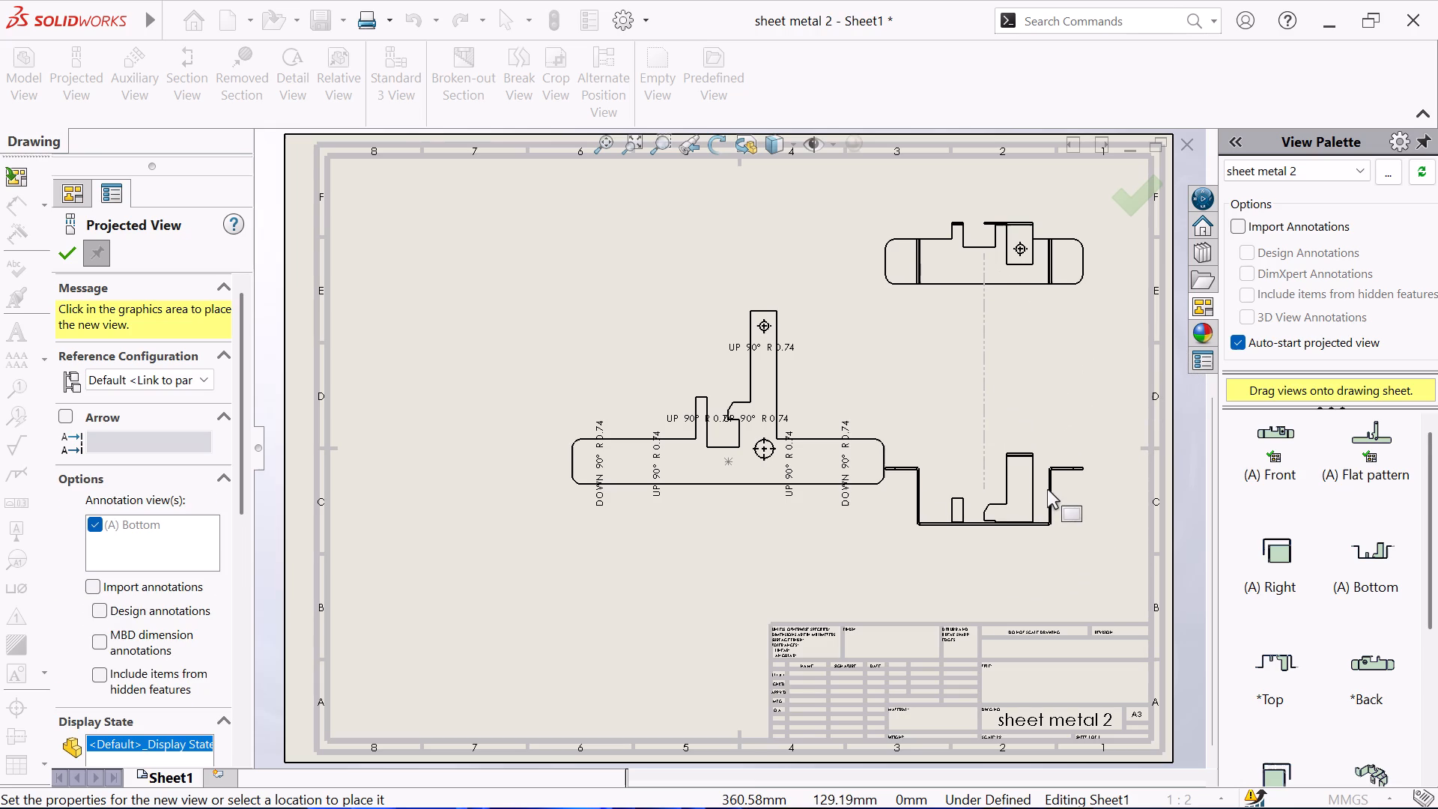
{"action": "left_click", "coordinate": [1047, 489]}
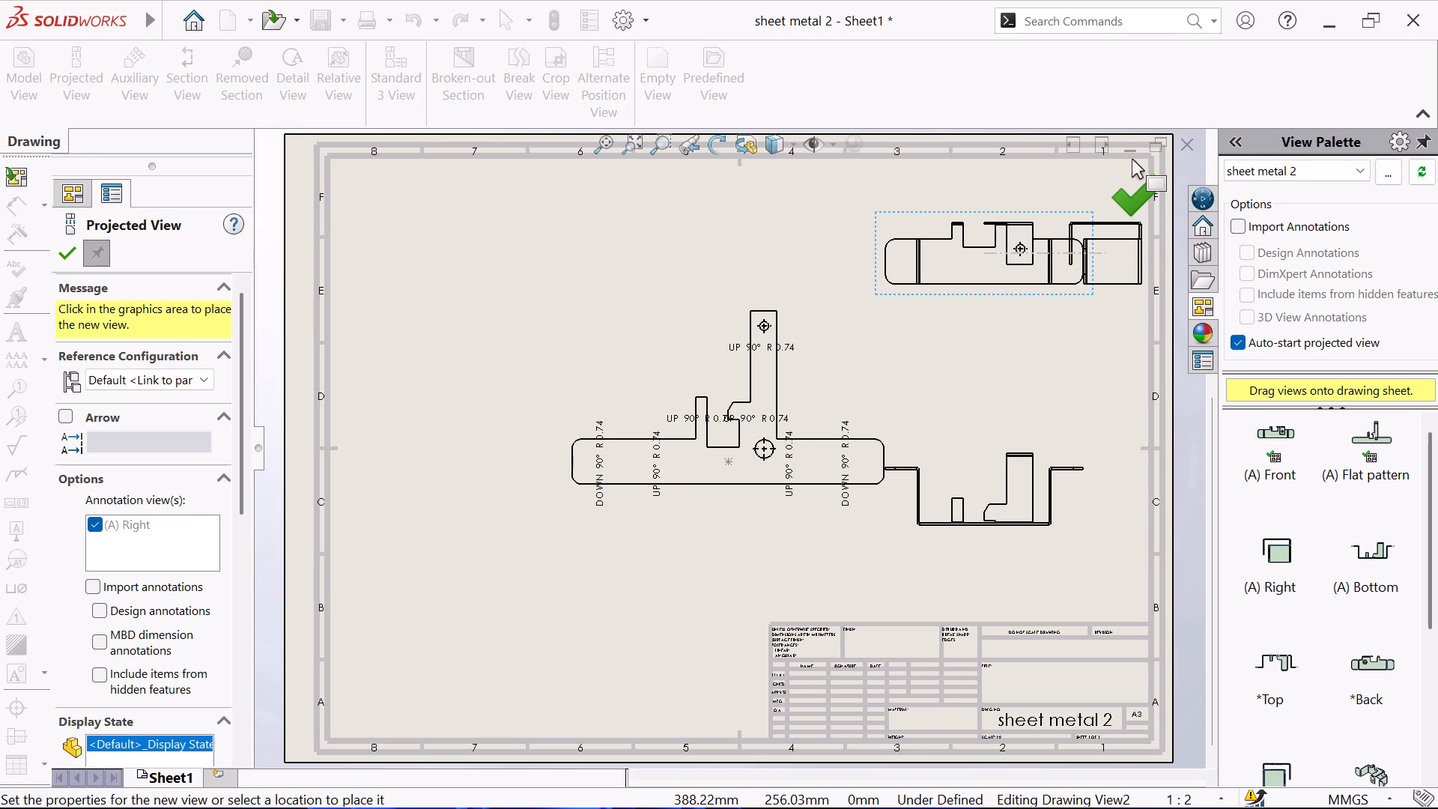
Project two isometric views from the front view, one toward the sheet's lower left and one past its right edge, both Shaded With Edges.
{"action": "scroll", "coordinate": [1060, 215], "scroll_direction": "up", "scroll_amount": 2}
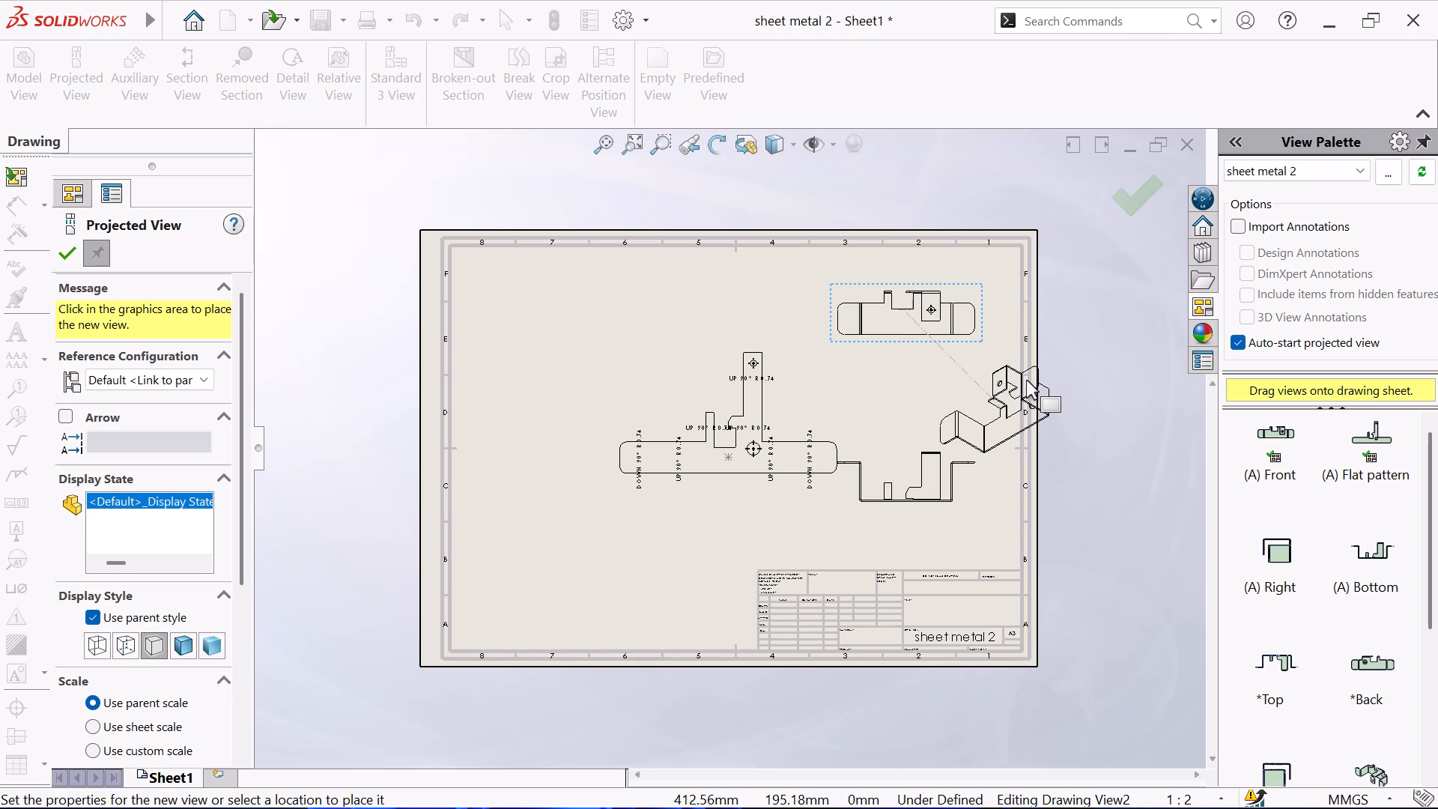
{"action": "left_click", "coordinate": [190, 644]}
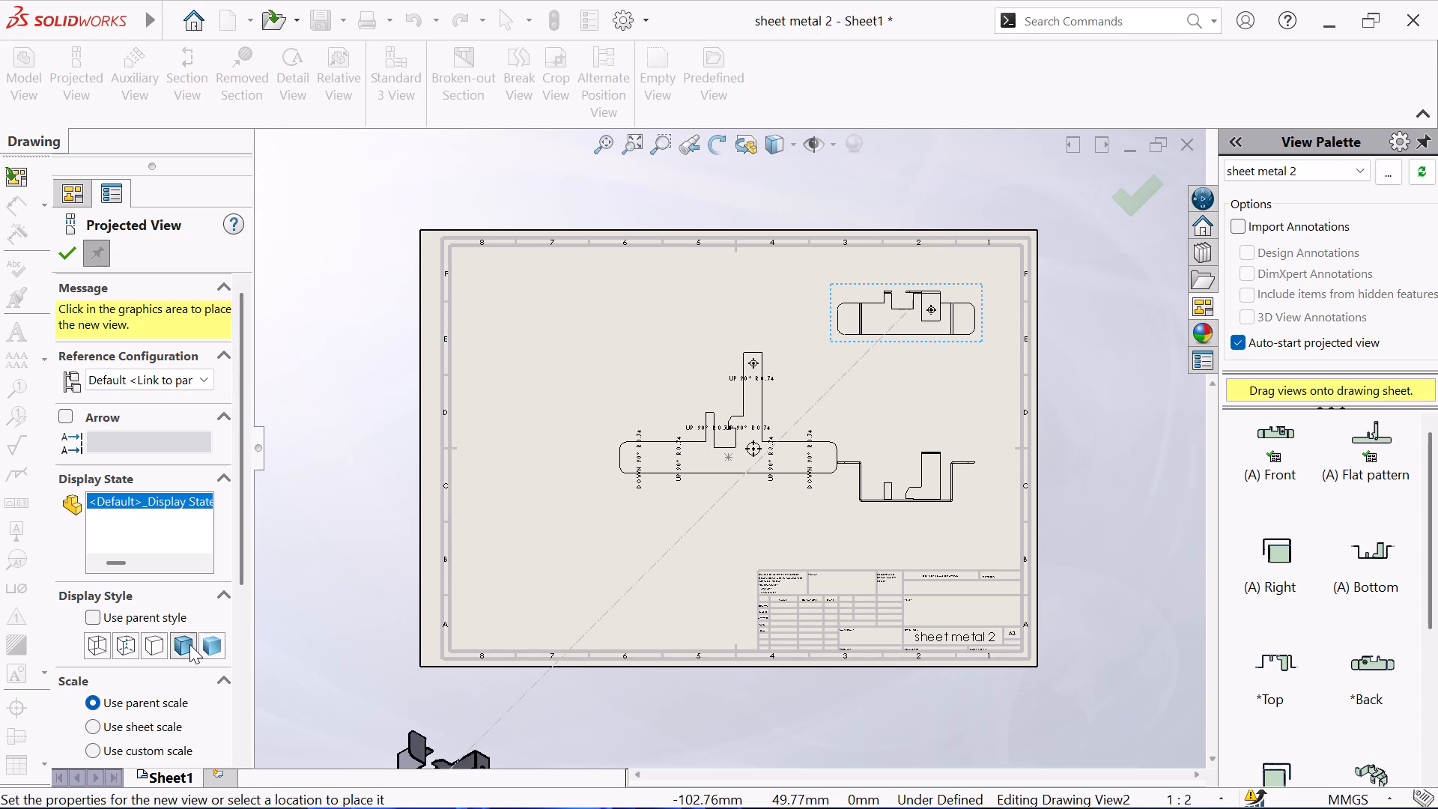
{"action": "left_click", "coordinate": [573, 511]}
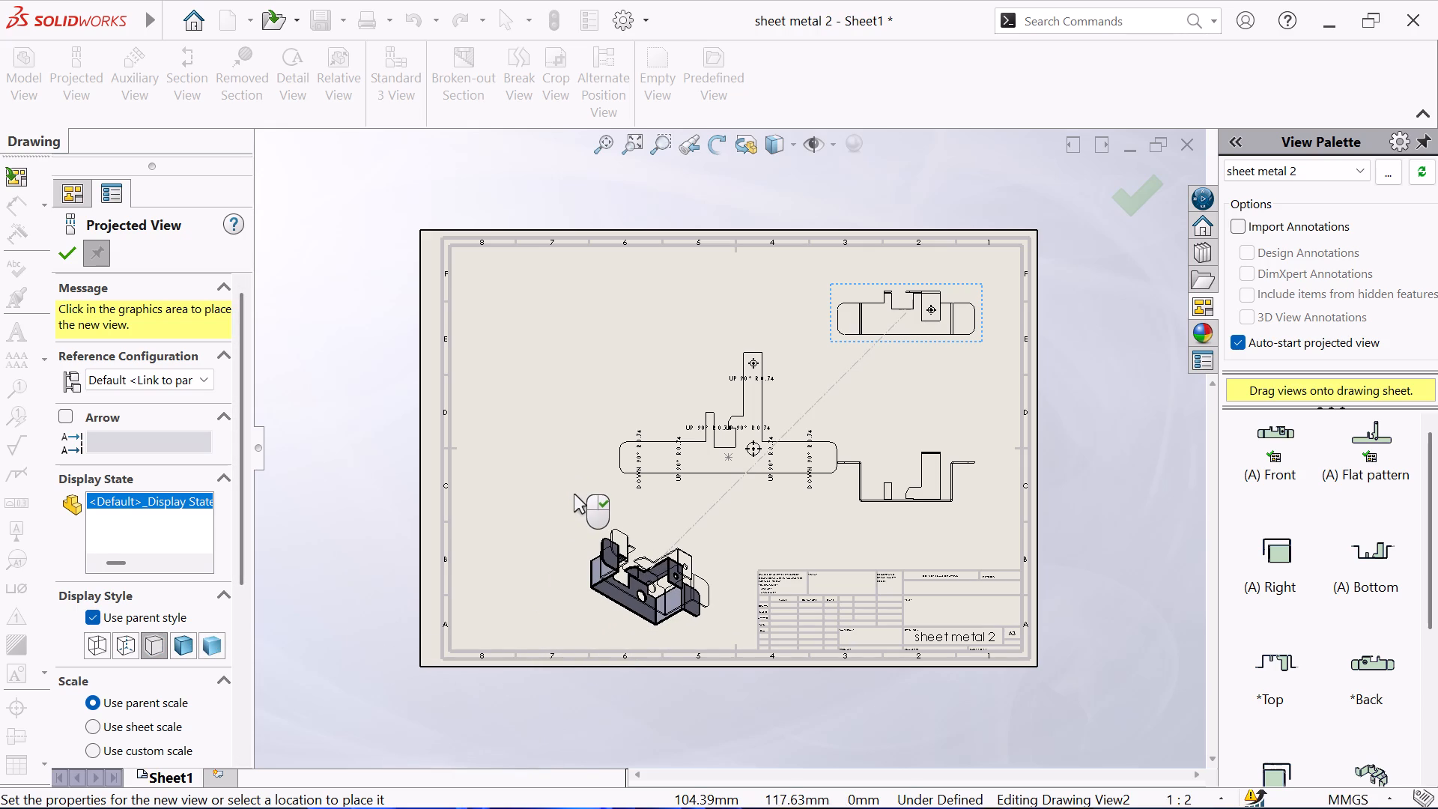
{"action": "left_click", "coordinate": [1045, 466]}
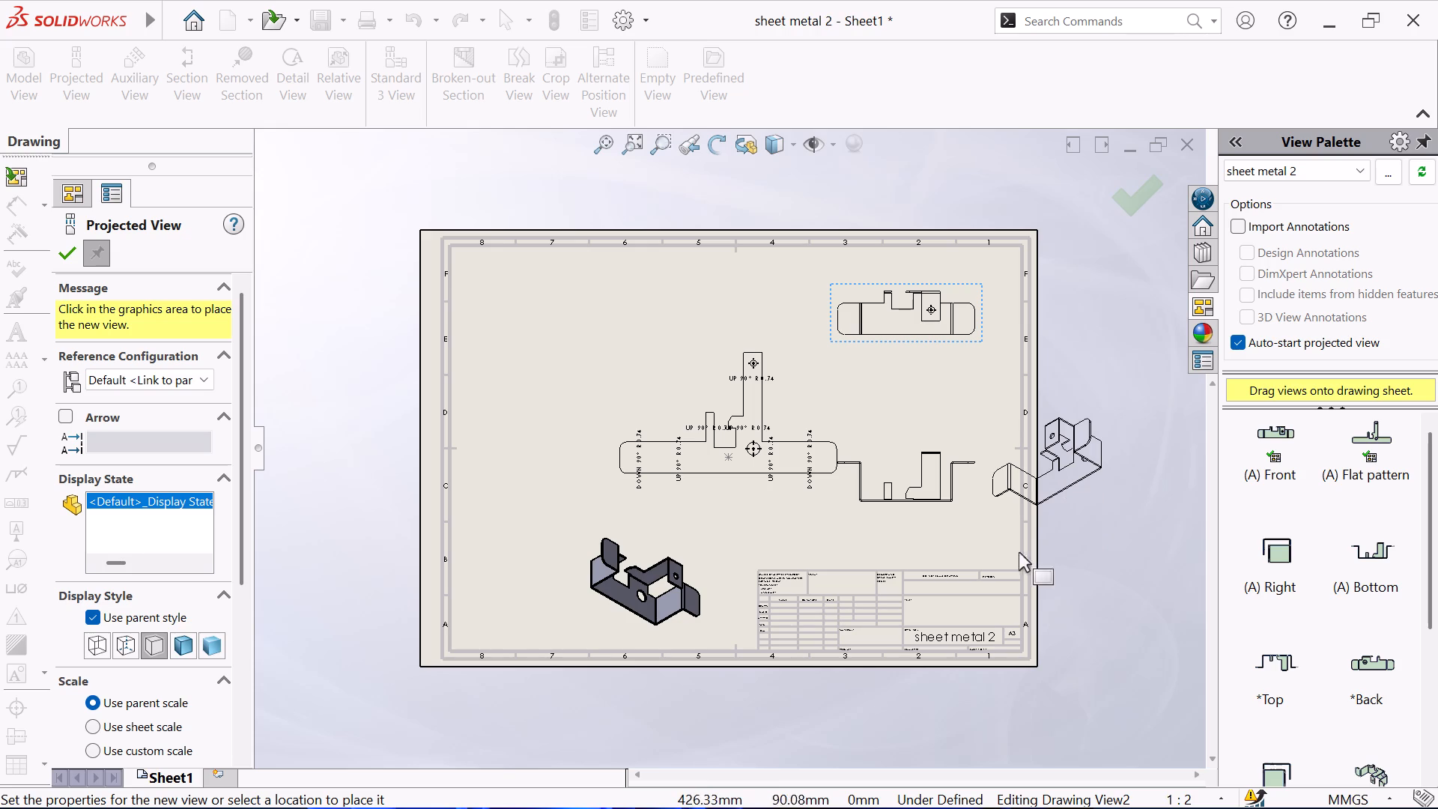
{"action": "key", "text": "Escape"}
{"action": "left_click", "coordinate": [1085, 486]}
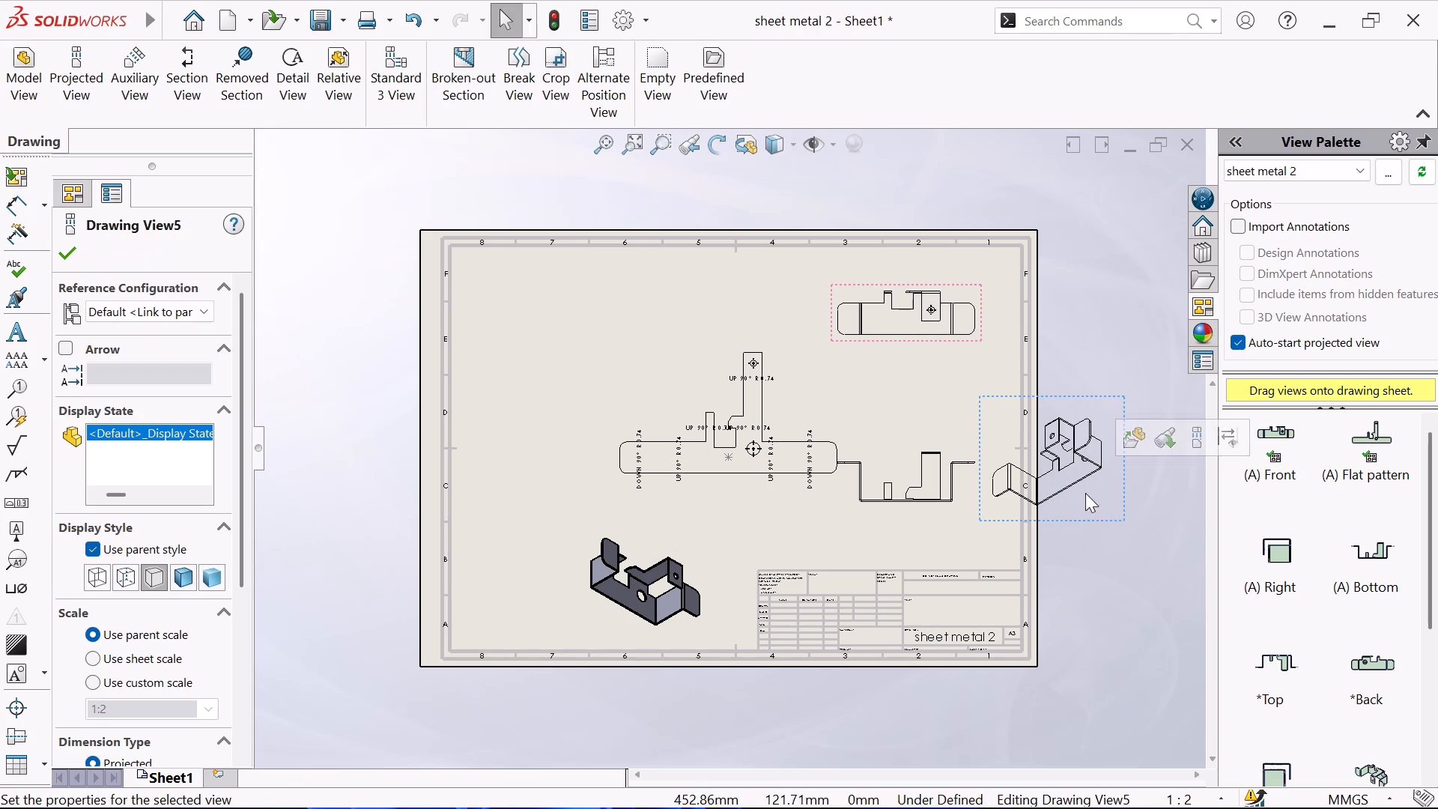
{"action": "left_click", "coordinate": [177, 590]}
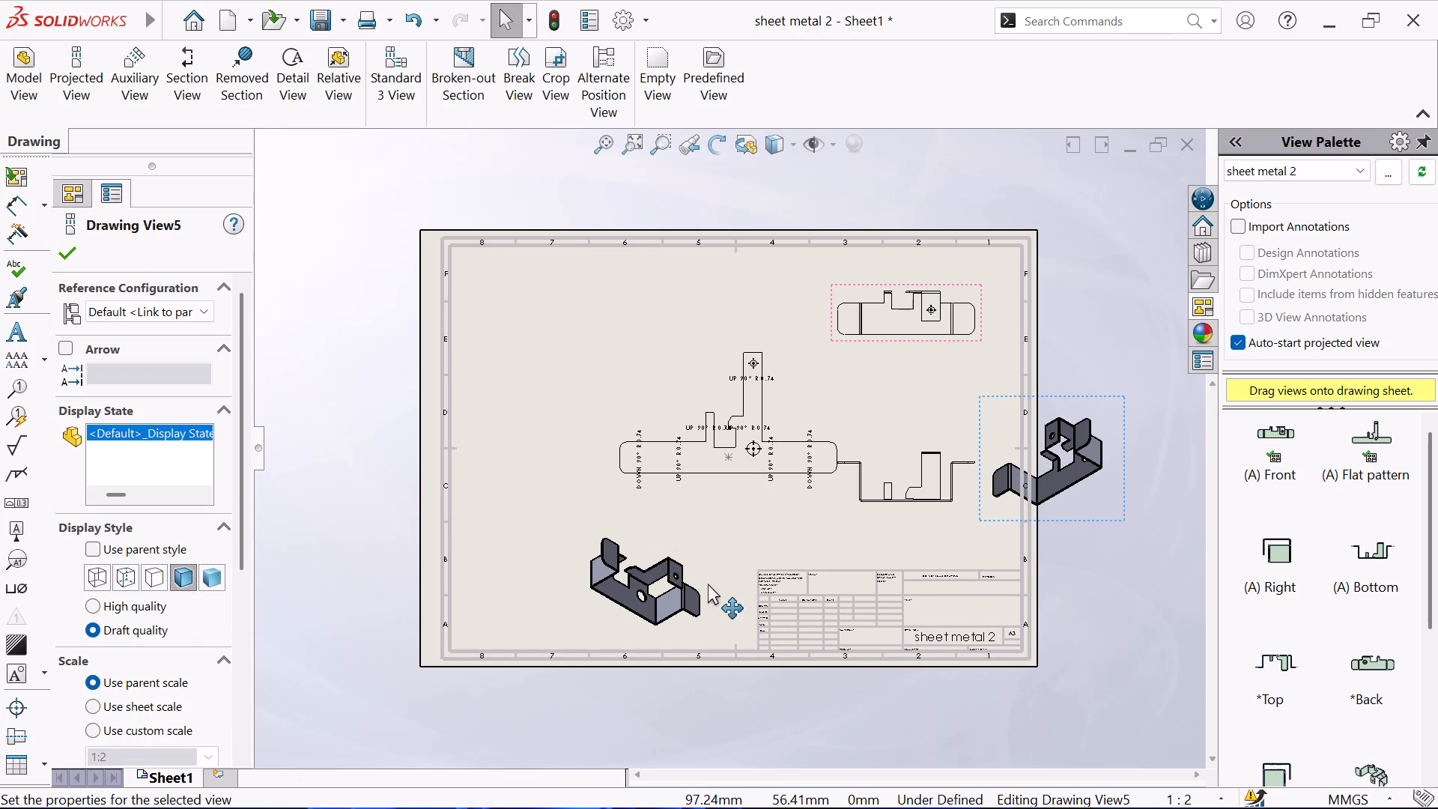
Move the isometric view overhanging the sheet's right edge to the upper left corner and shift the other farther left below it.
{"action": "left_click_drag", "start_coordinate": [1001, 506], "coordinate": [911, 456]}
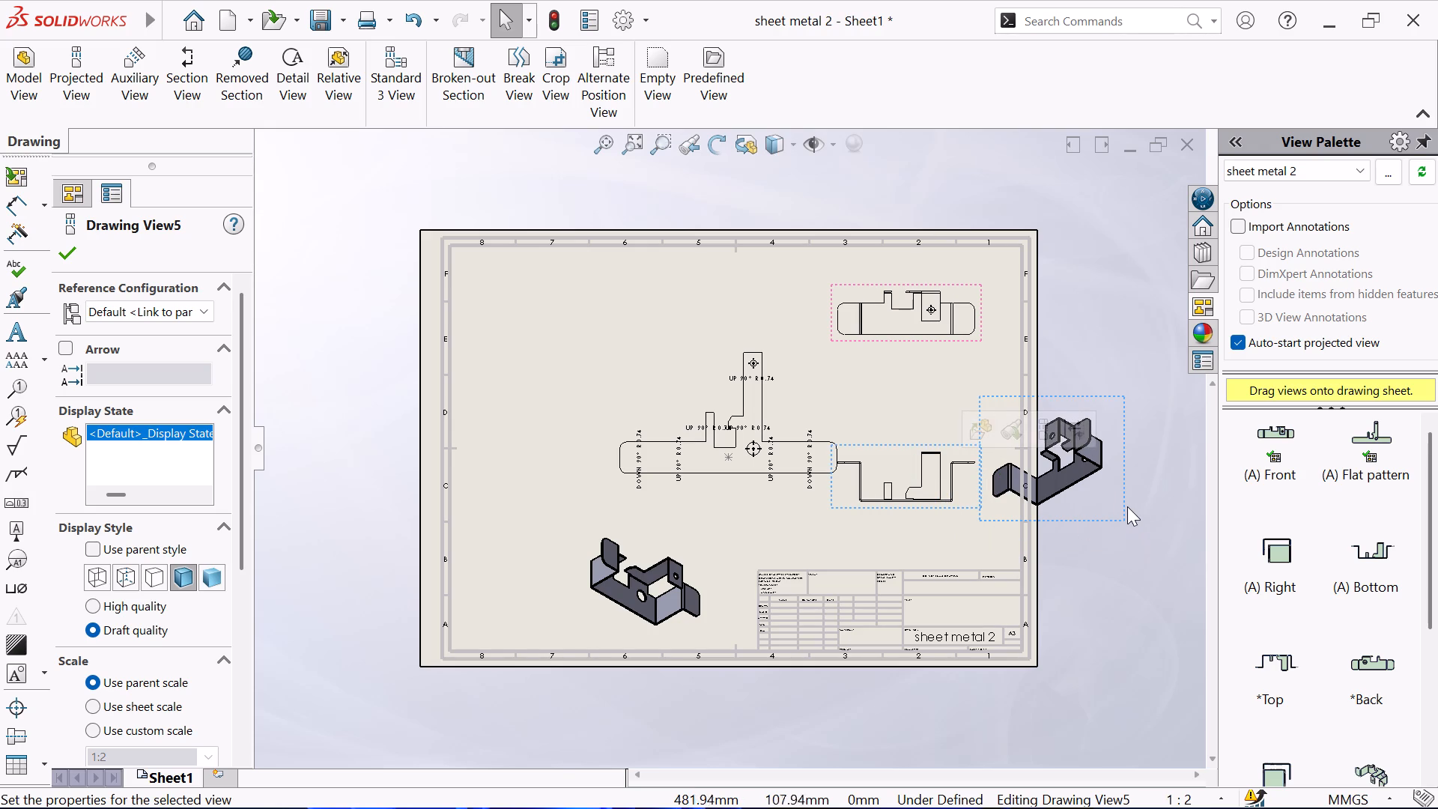
{"action": "left_click_drag", "start_coordinate": [1126, 506], "coordinate": [1116, 490]}
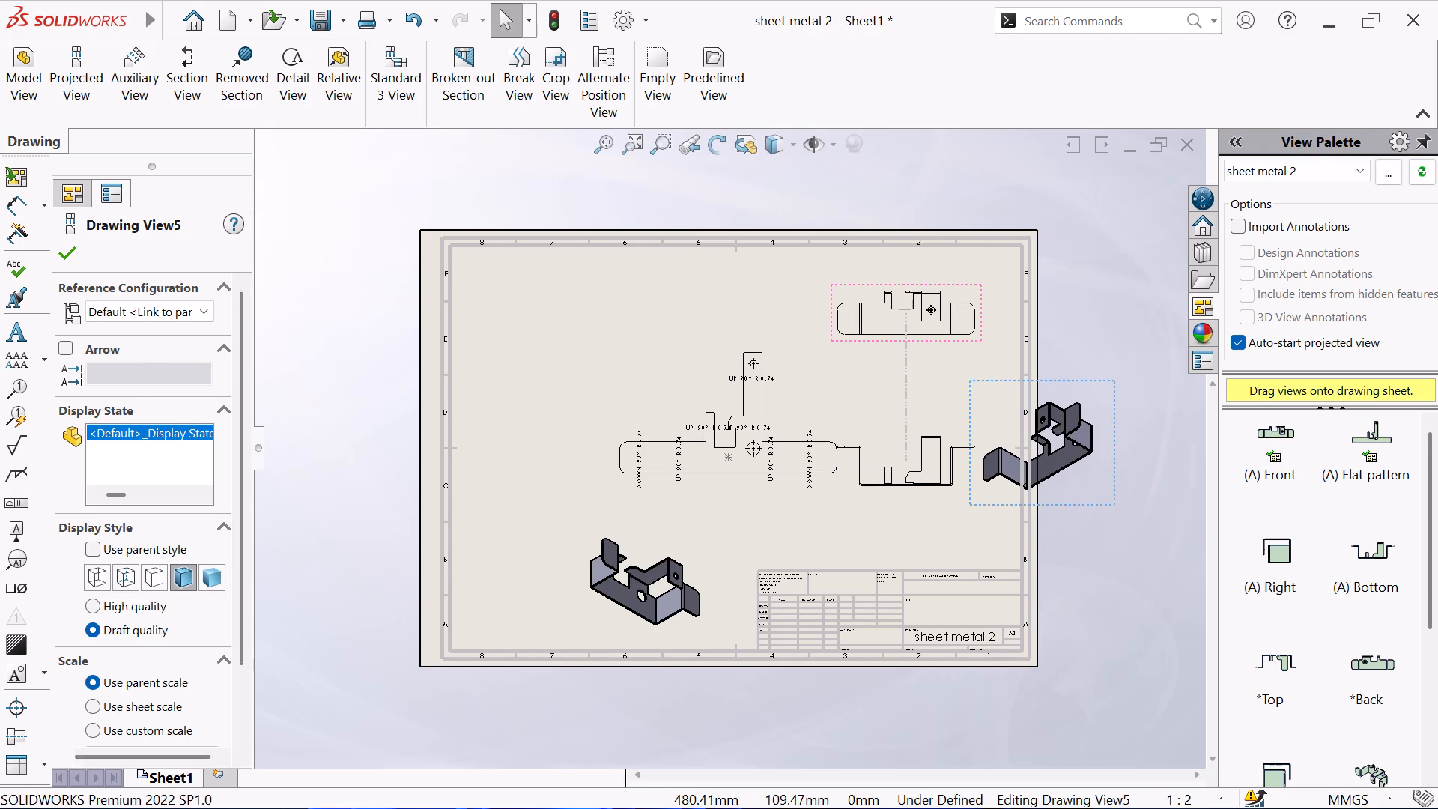
{"action": "key", "text": "Escape"}
{"action": "left_click_drag", "start_coordinate": [1116, 490], "coordinate": [611, 399]}
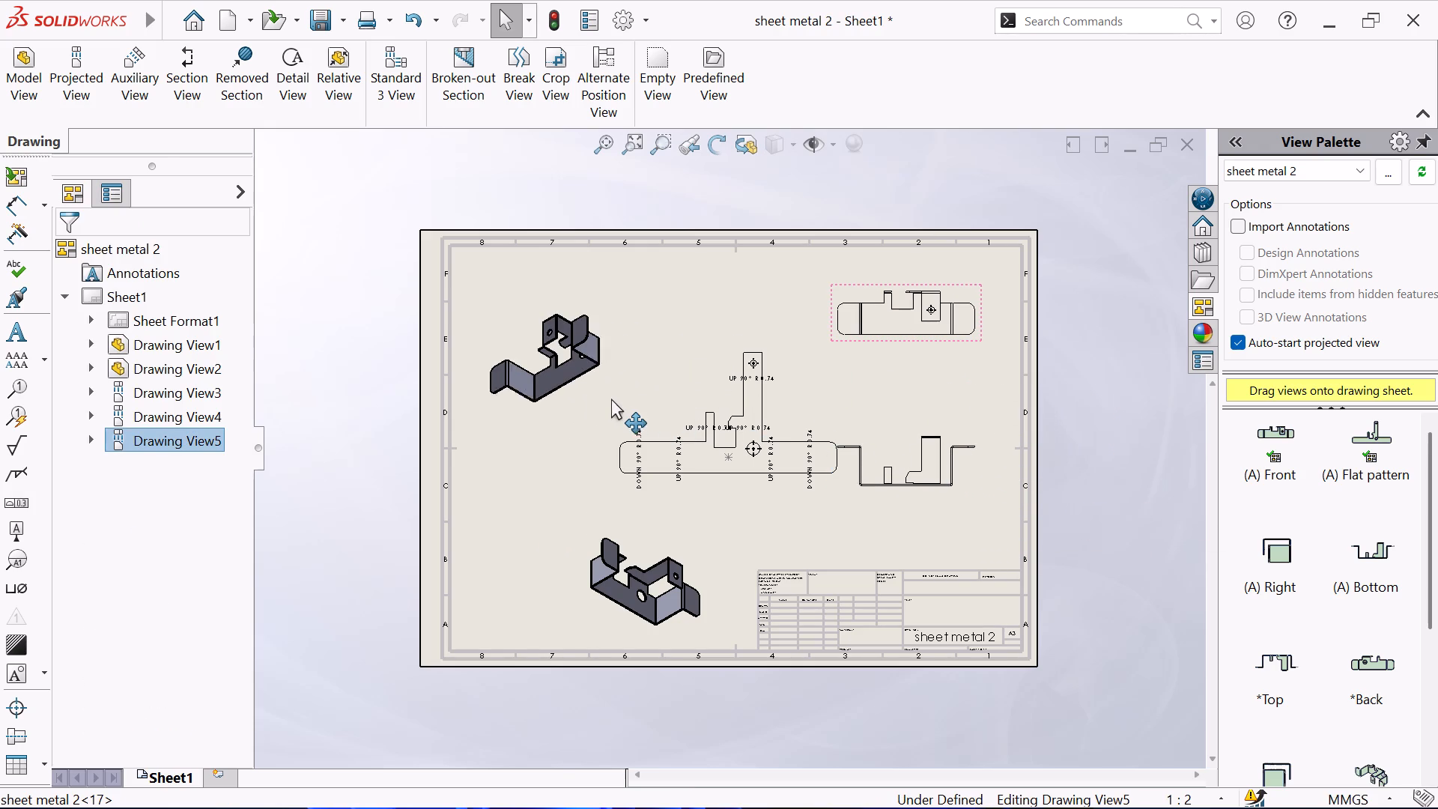
{"action": "left_click_drag", "start_coordinate": [611, 399], "coordinate": [605, 372]}
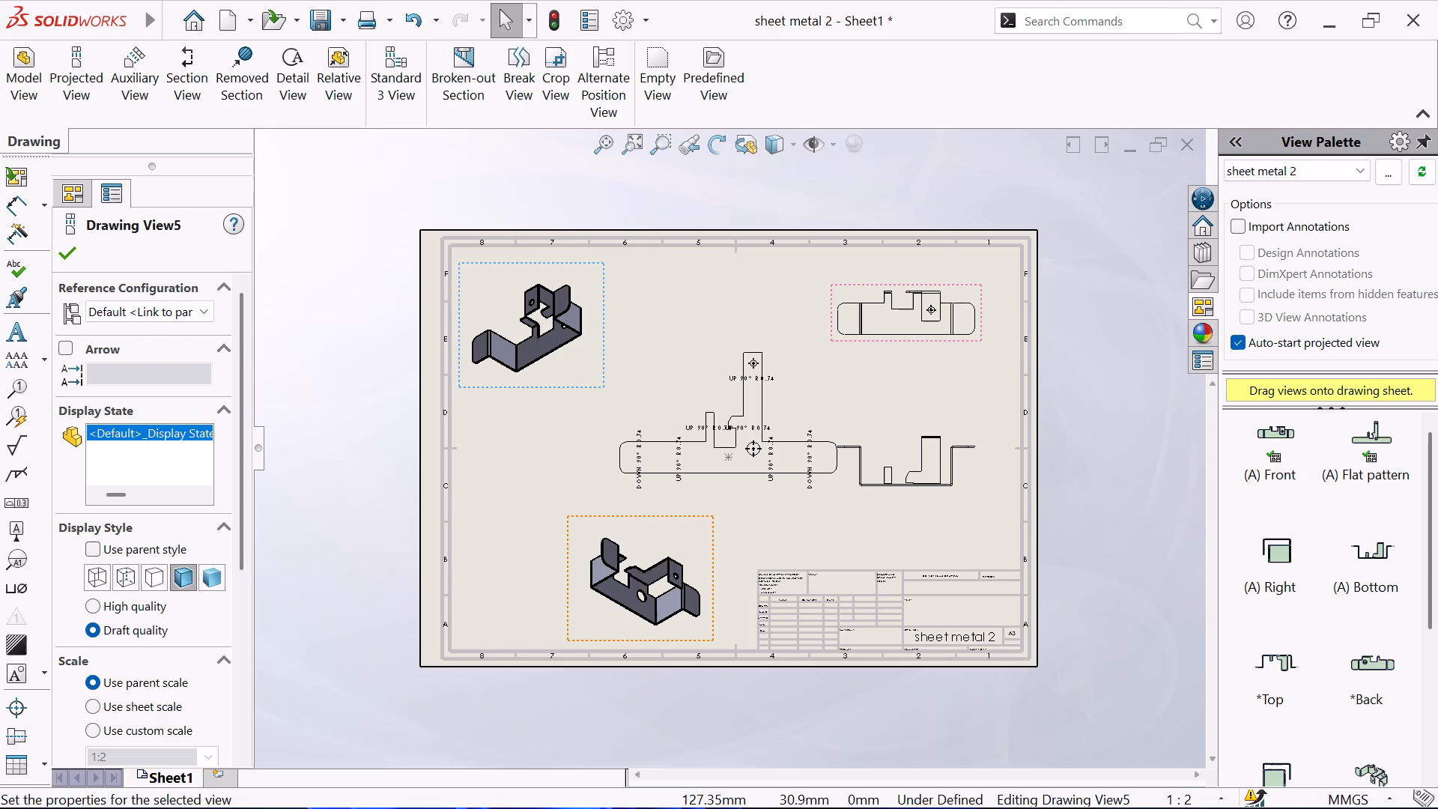
{"action": "left_click", "coordinate": [607, 621]}
{"action": "left_click_drag", "start_coordinate": [567, 568], "coordinate": [565, 567]}
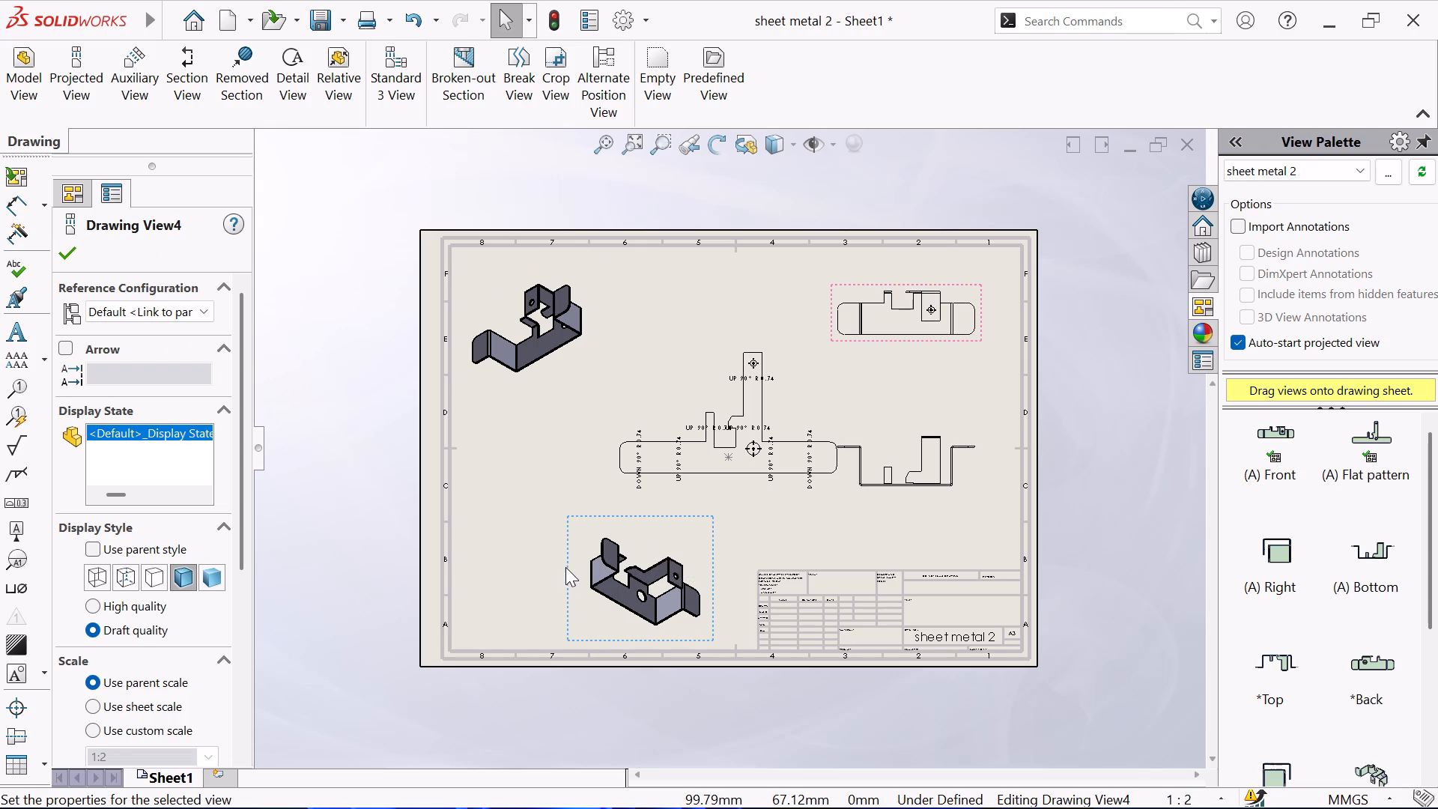
{"action": "left_click_drag", "start_coordinate": [565, 567], "coordinate": [473, 536]}
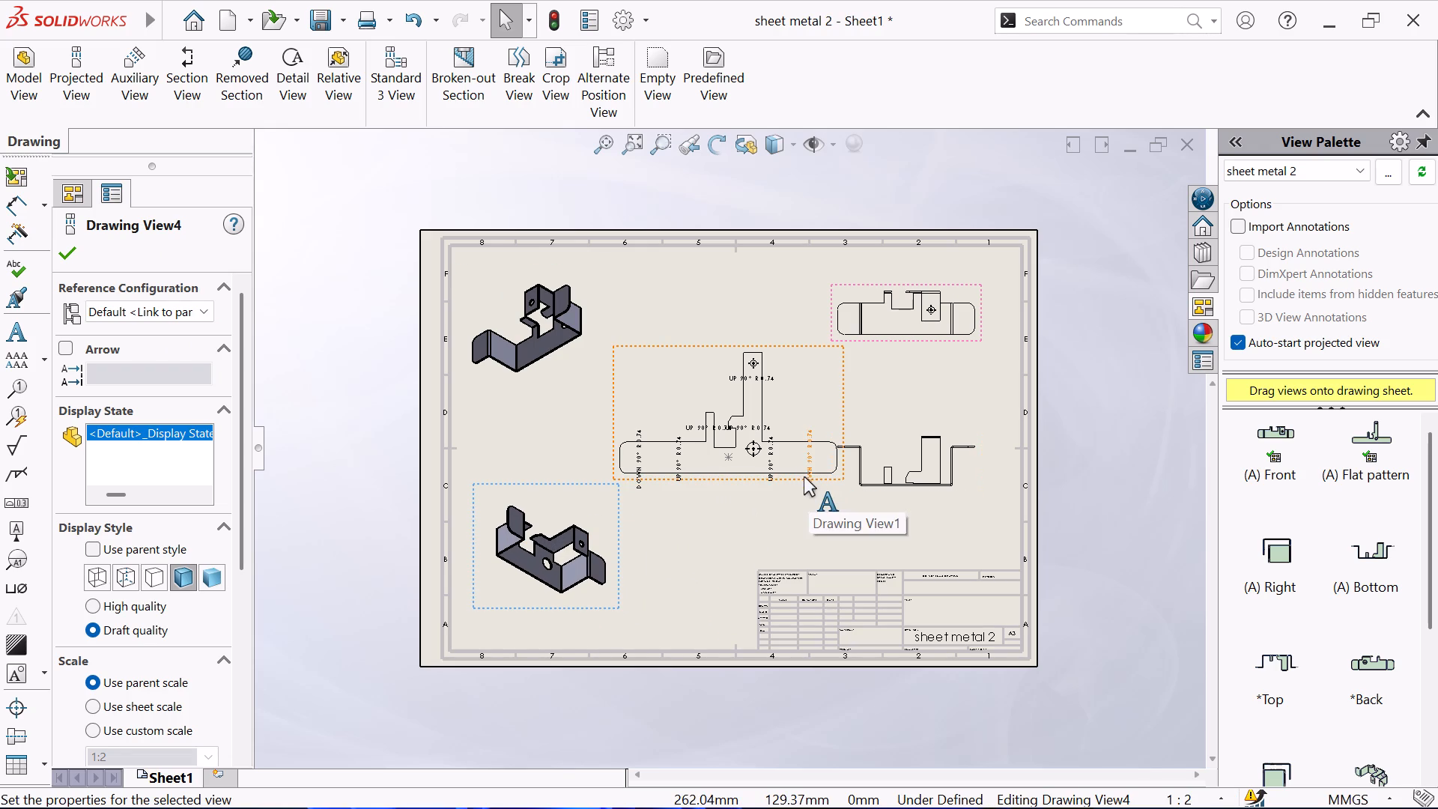
Shift the flat pattern view slightly left and up, and move the projected bottom view down toward the title block.
{"action": "left_click", "coordinate": [638, 397]}
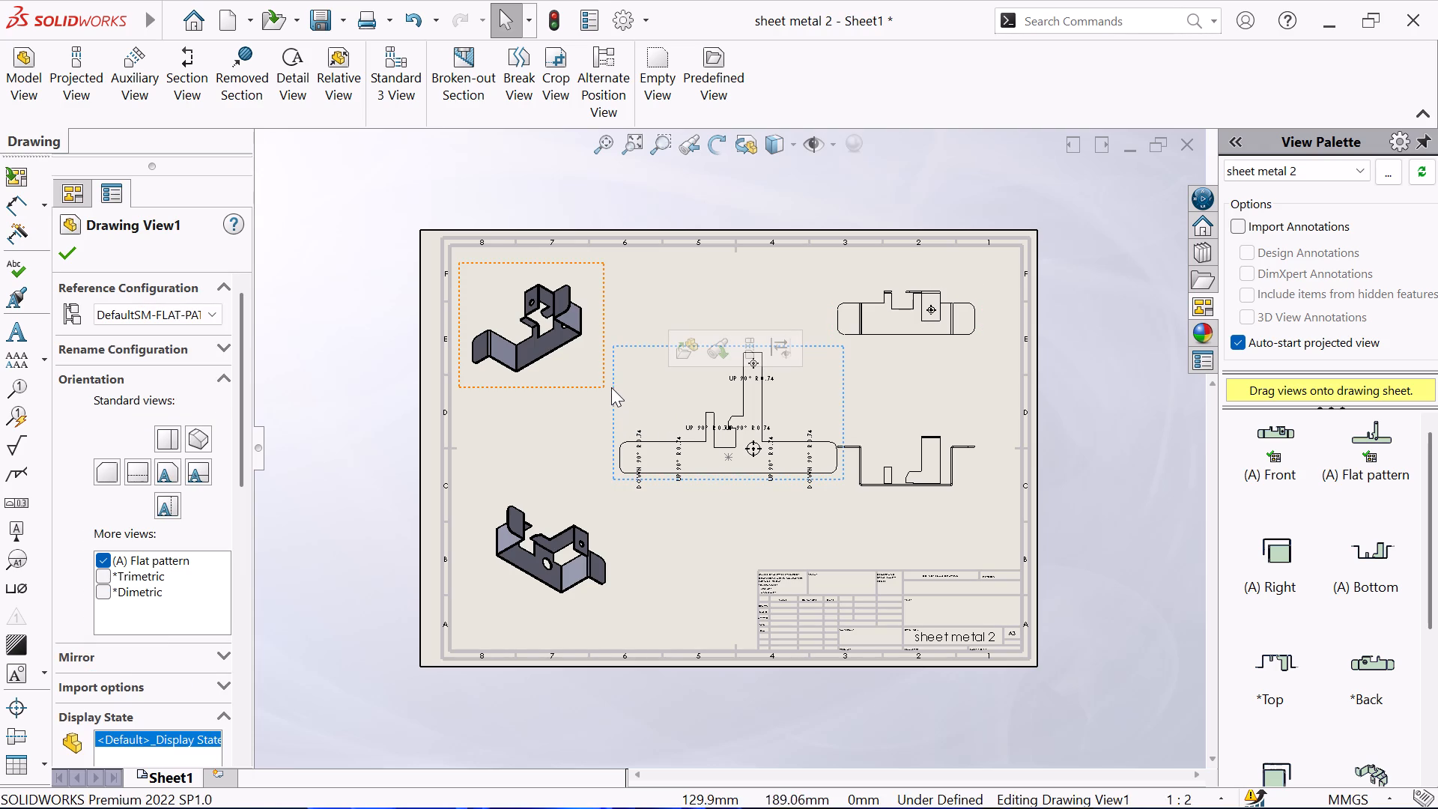
{"action": "left_click_drag", "start_coordinate": [616, 424], "coordinate": [597, 425]}
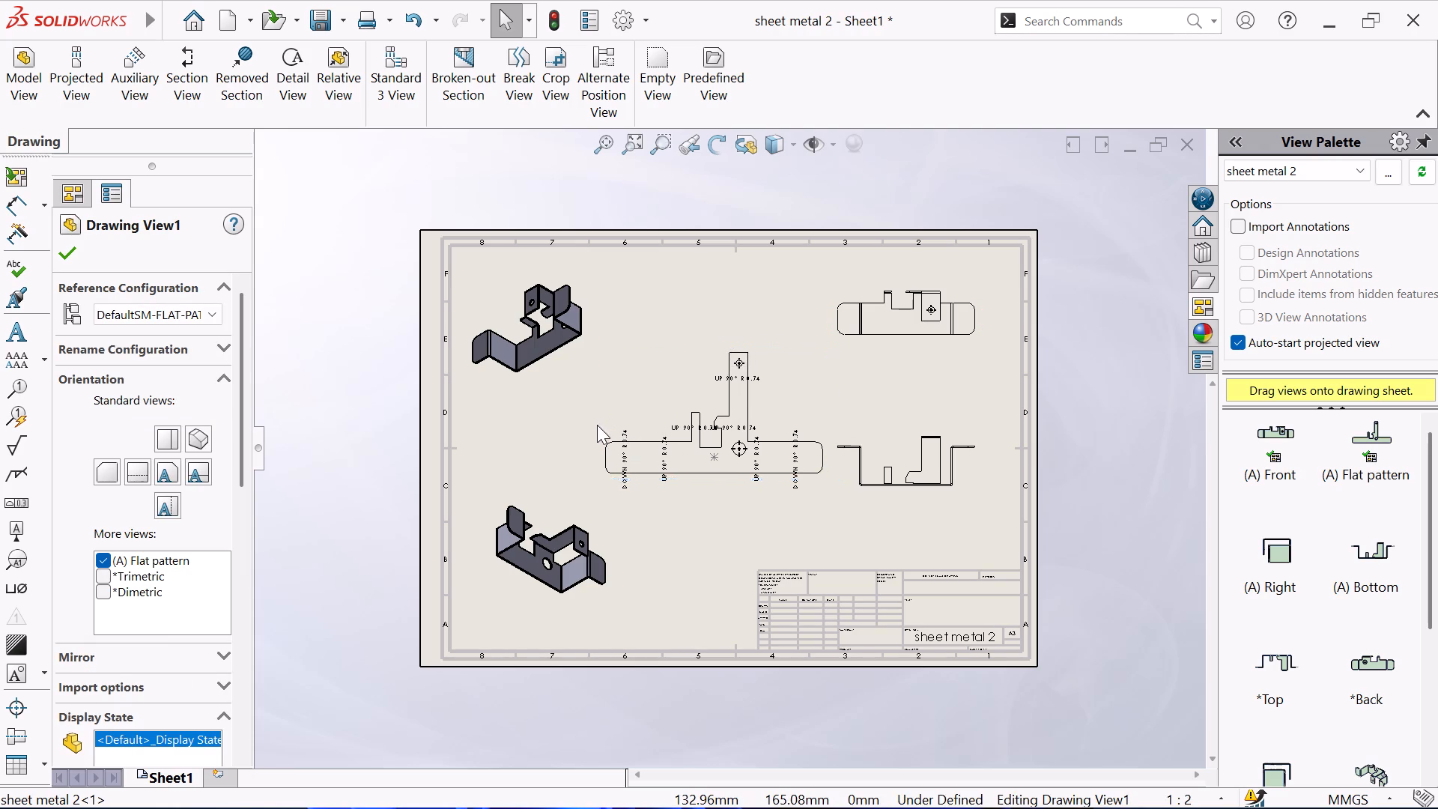
{"action": "left_click_drag", "start_coordinate": [597, 425], "coordinate": [583, 416]}
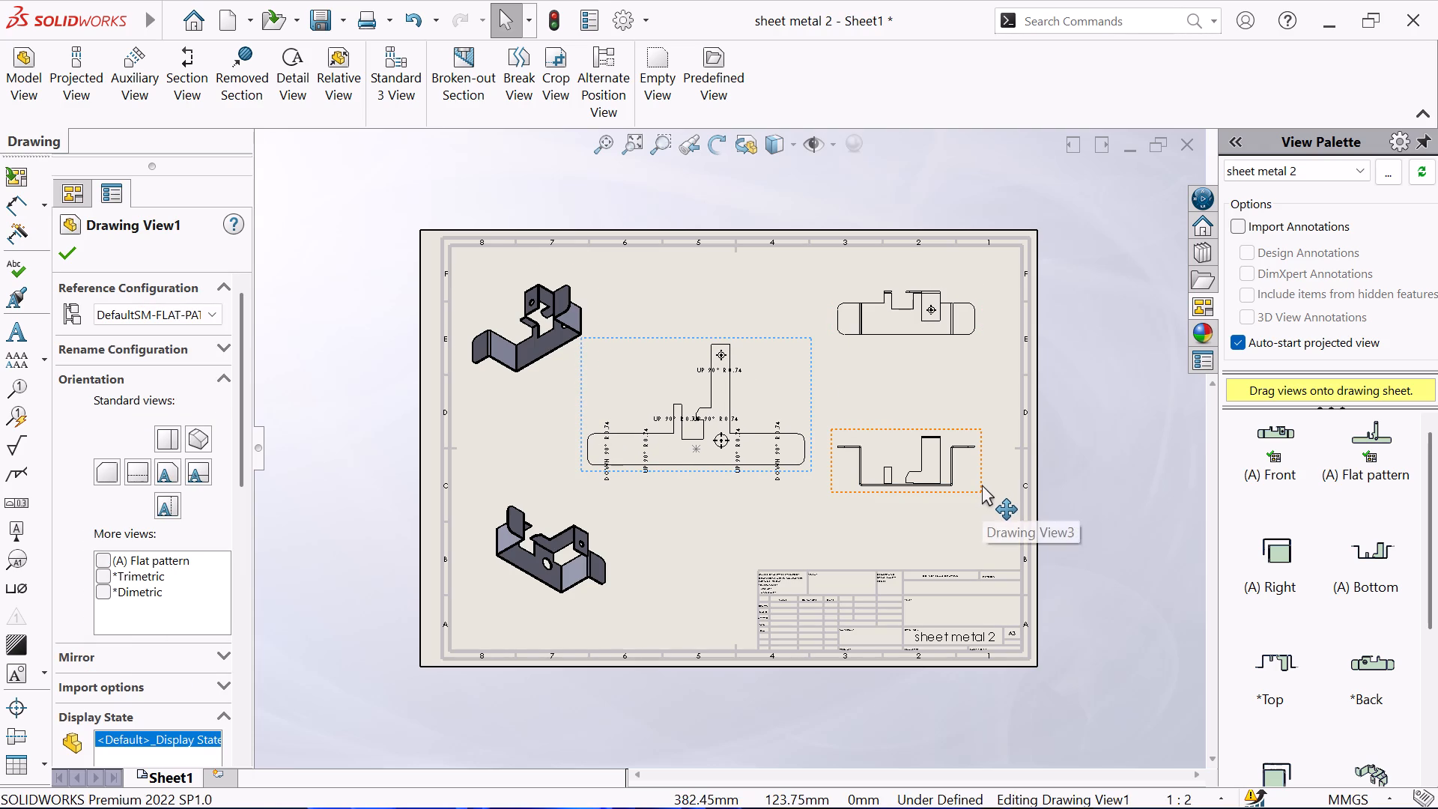
{"action": "left_click", "coordinate": [982, 485]}
{"action": "left_click", "coordinate": [980, 473]}
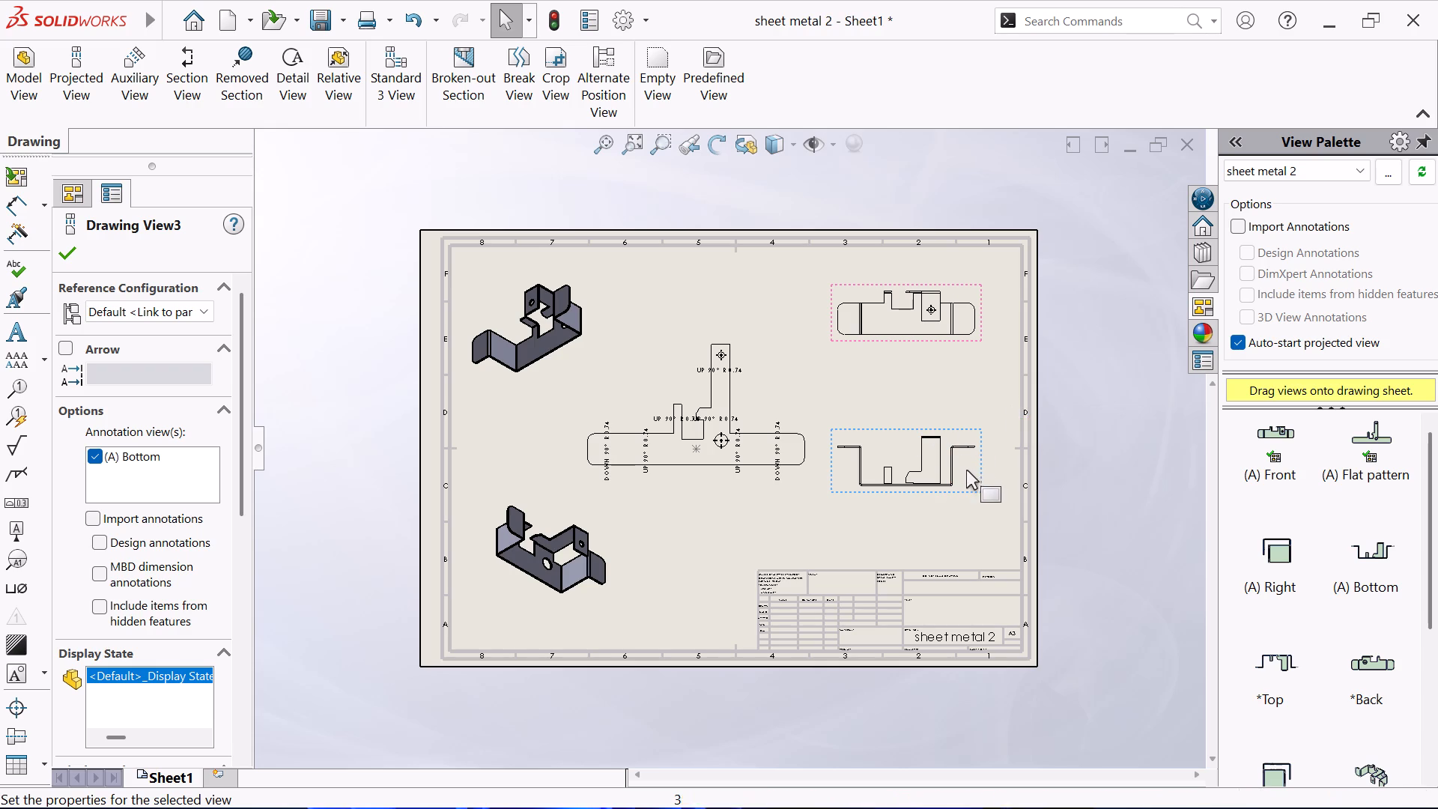
{"action": "left_click_drag", "start_coordinate": [978, 463], "coordinate": [991, 495]}
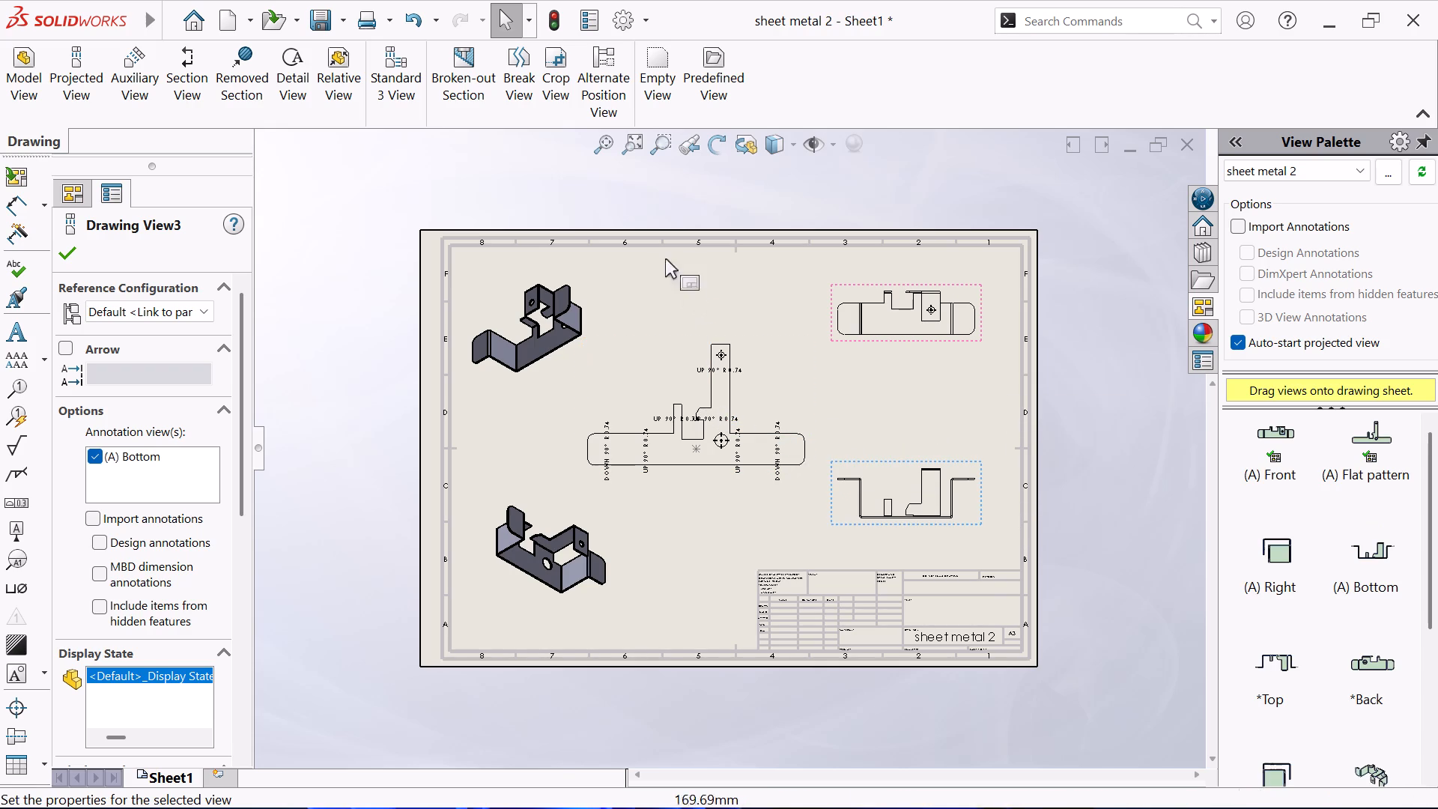
{"action": "left_click", "coordinate": [603, 140]}
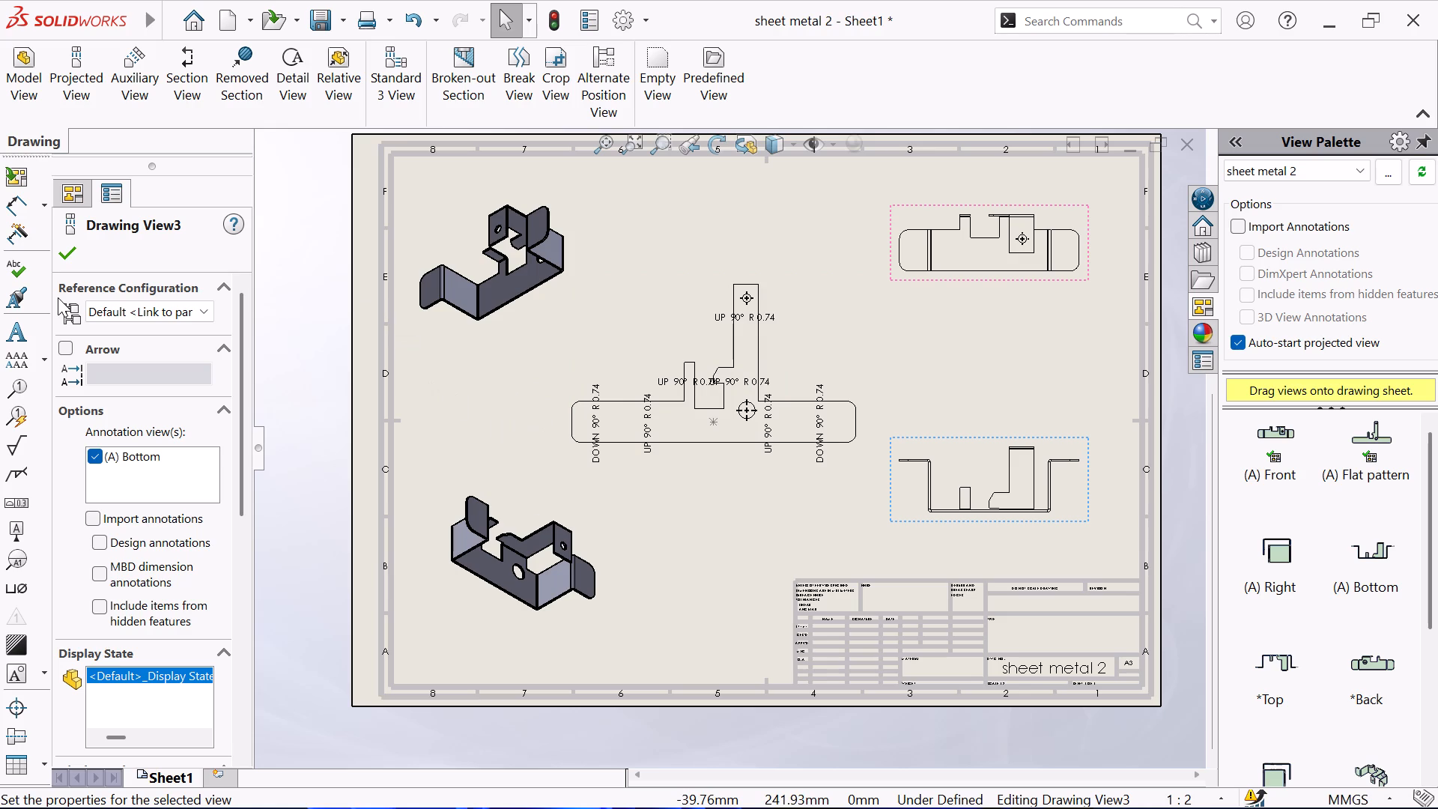
{"action": "left_click", "coordinate": [64, 261]}
Dimension the height of the long horizontal strip in the flat pattern view, placing the dimension beside its left end.
{"action": "left_click", "coordinate": [23, 211]}
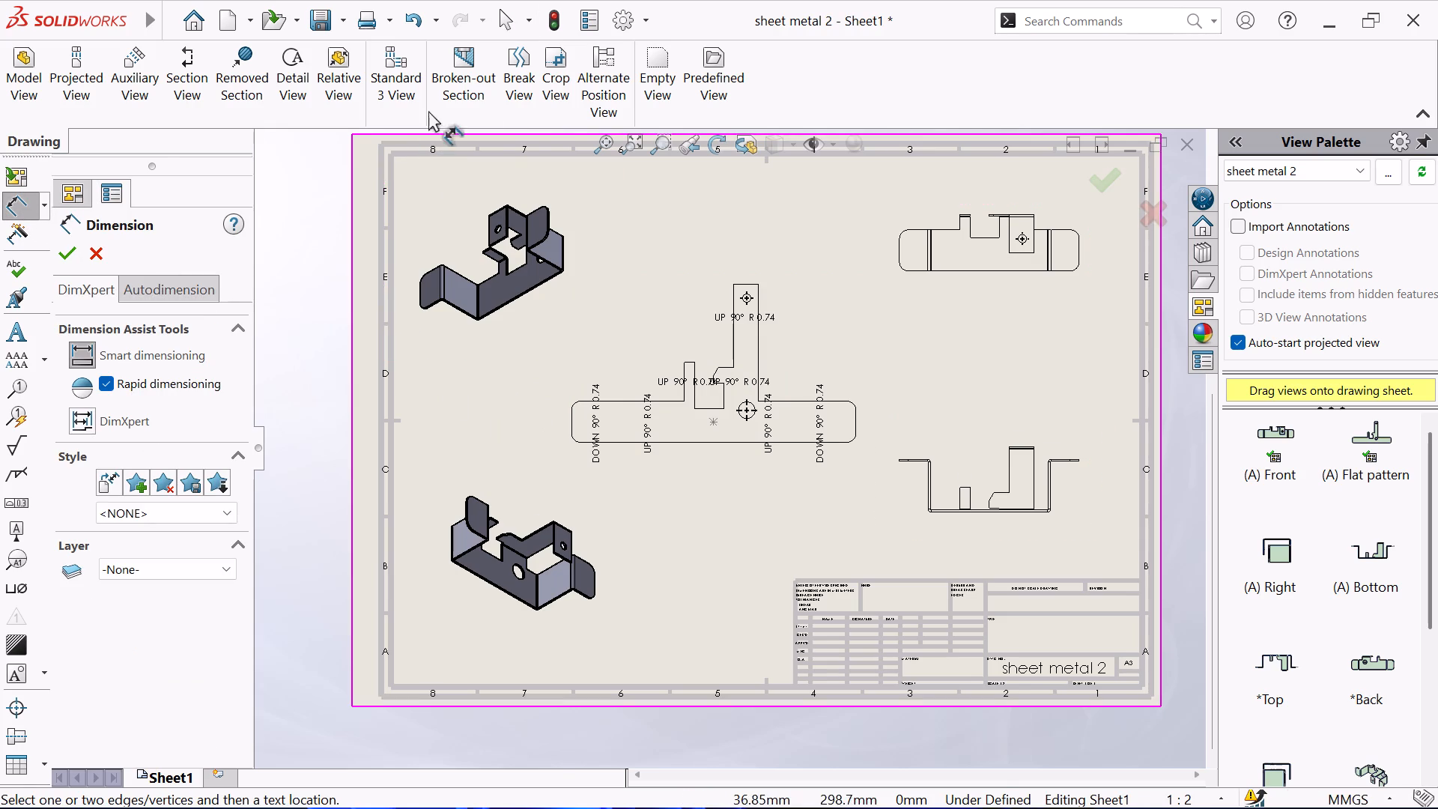
{"action": "left_click", "coordinate": [622, 400]}
{"action": "left_click", "coordinate": [632, 443]}
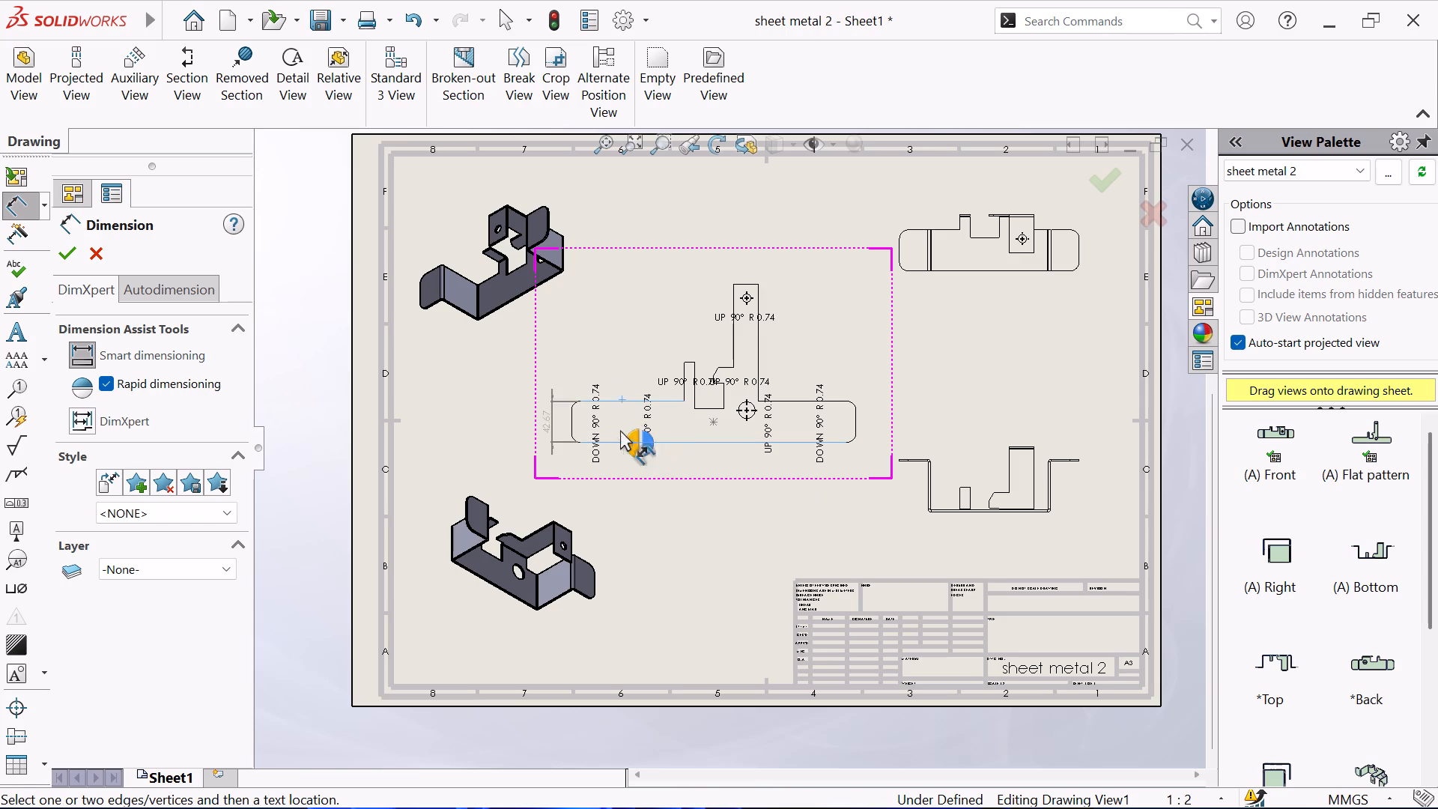
{"action": "left_click", "coordinate": [553, 421]}
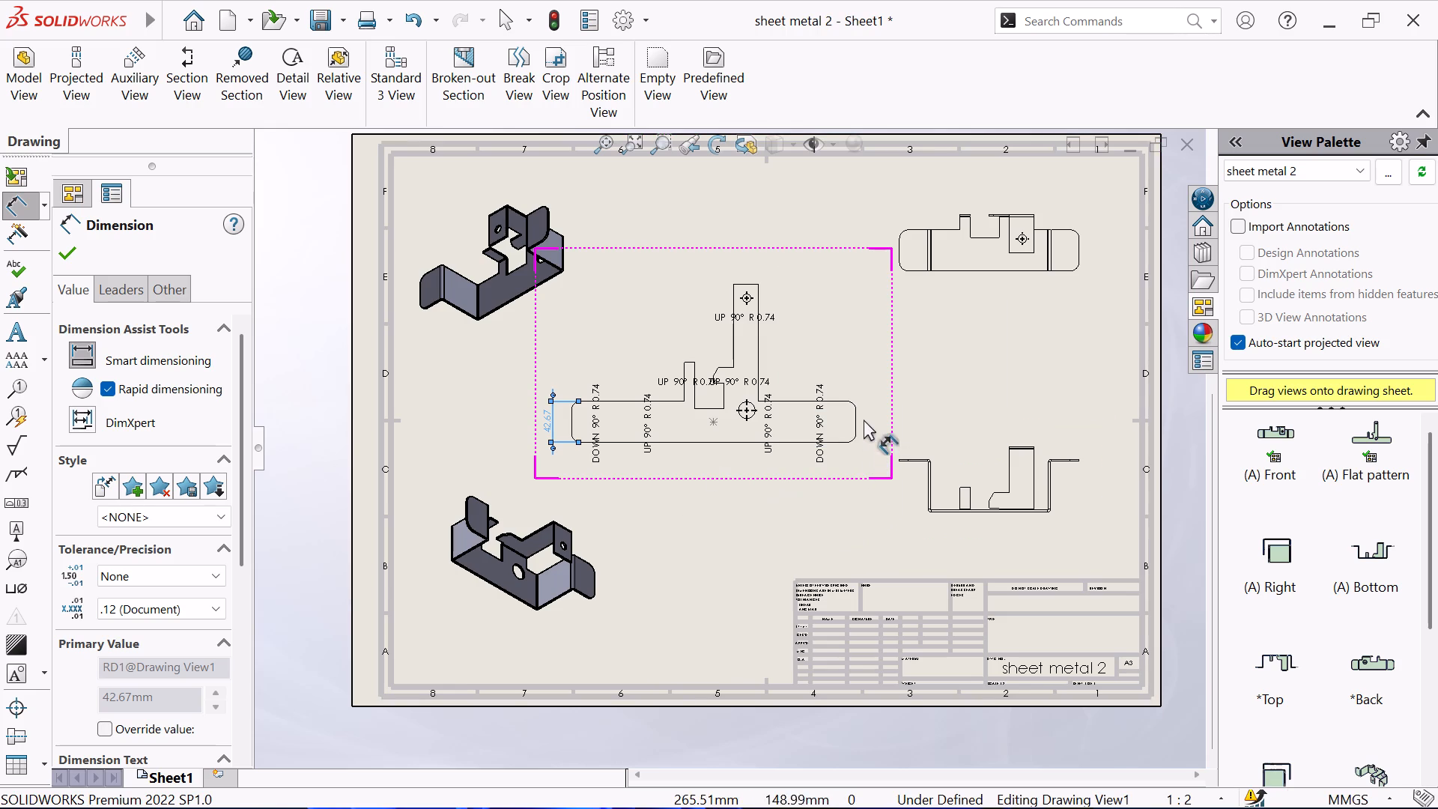
Dimension the strip's upper right corner radius and the large hole's diameter in the flat pattern view.
{"action": "left_click", "coordinate": [853, 404]}
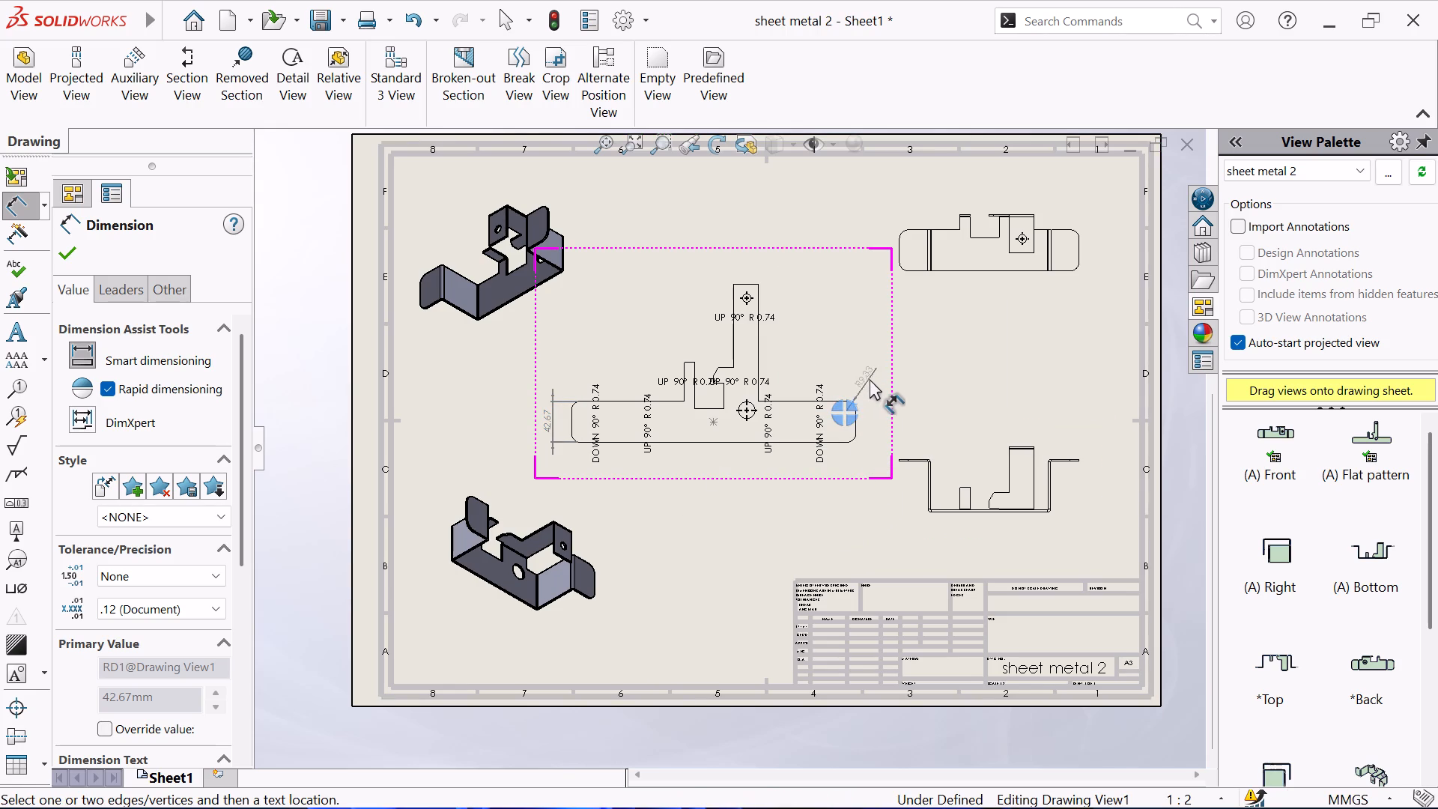
{"action": "left_click", "coordinate": [871, 378]}
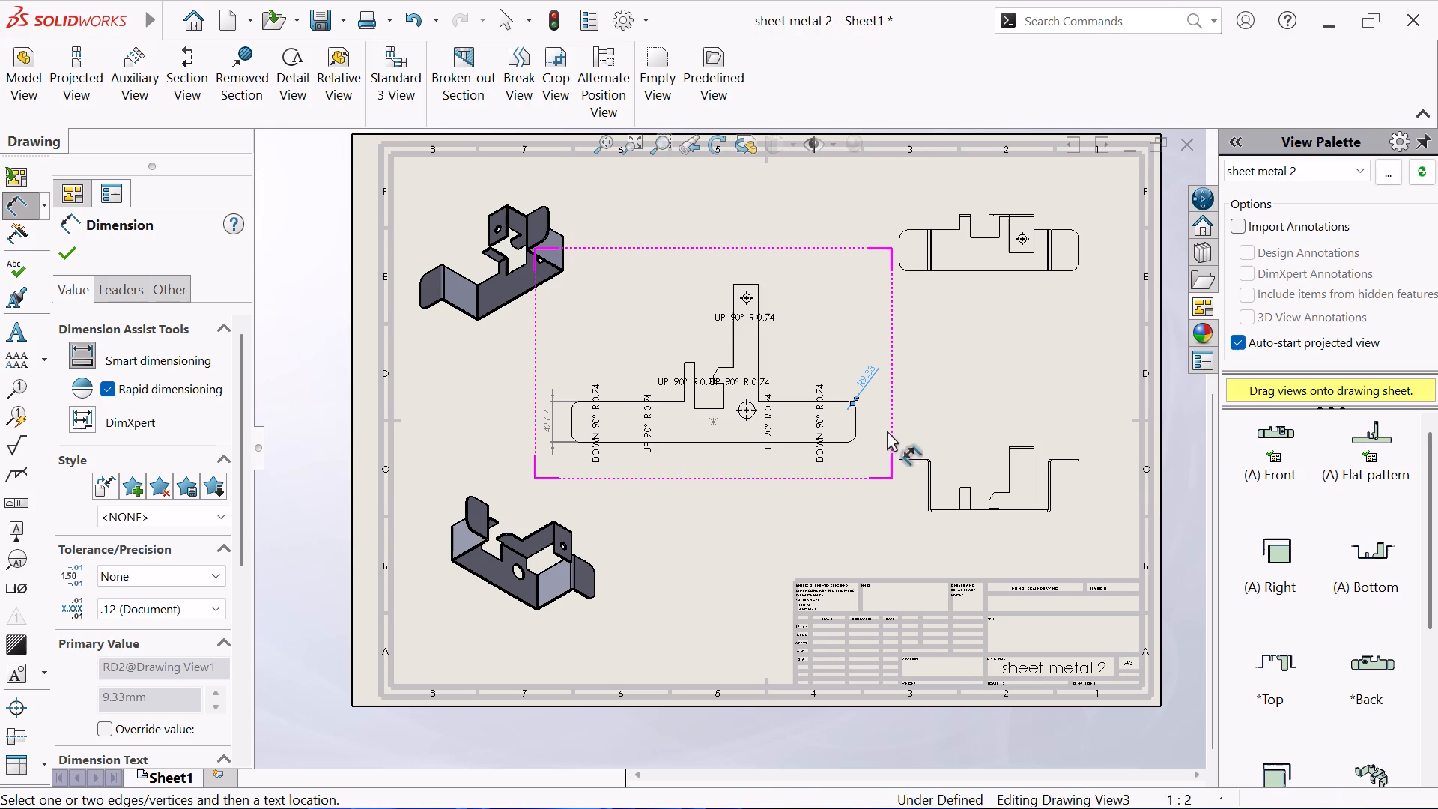
{"action": "left_click", "coordinate": [752, 416]}
{"action": "left_click", "coordinate": [763, 500]}
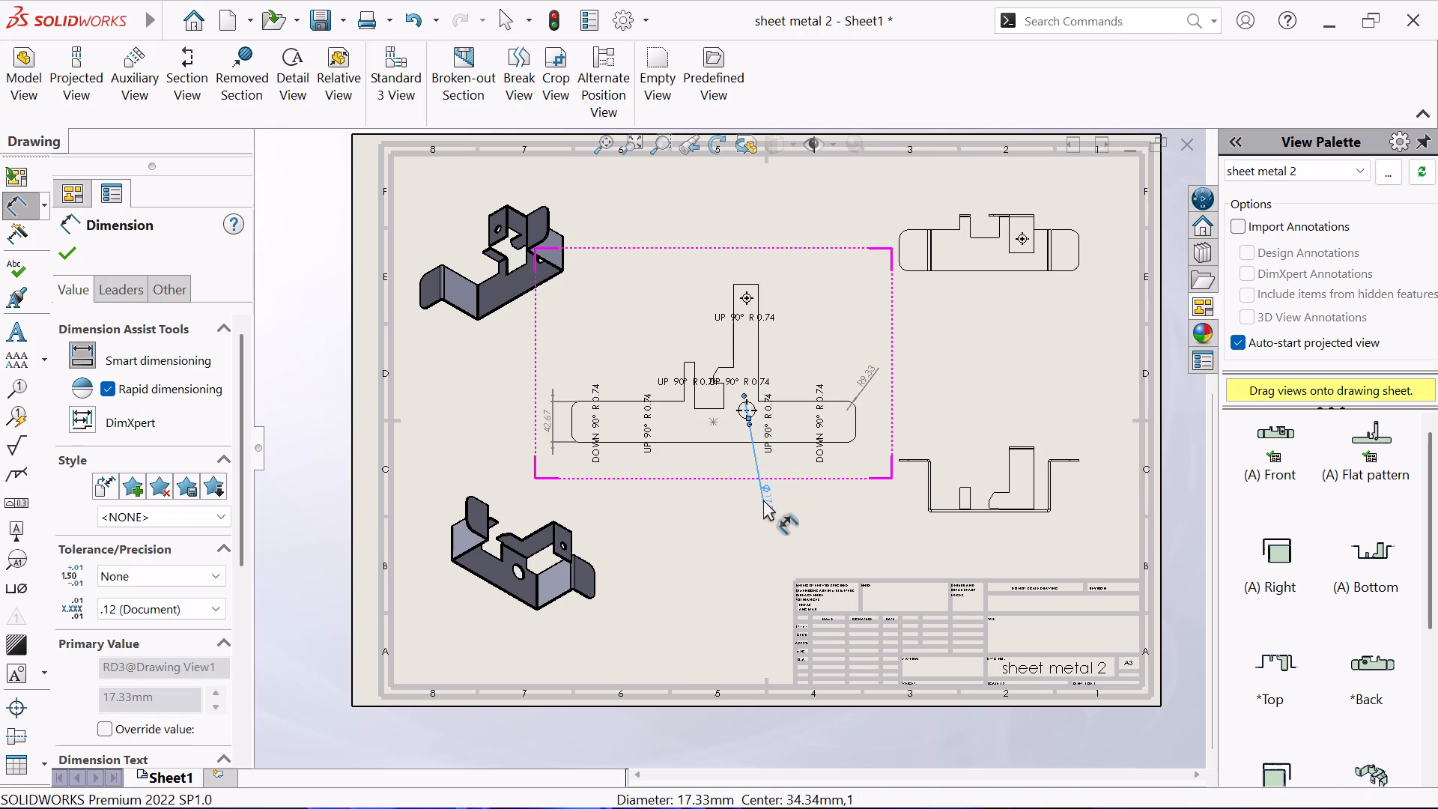
In the flat pattern view, dimension from the notch's right edge to the tall tab's right edge and from the large hole's centre to the strip's bottom edge.
{"action": "scroll", "coordinate": [747, 430], "scroll_direction": "down", "scroll_amount": 2}
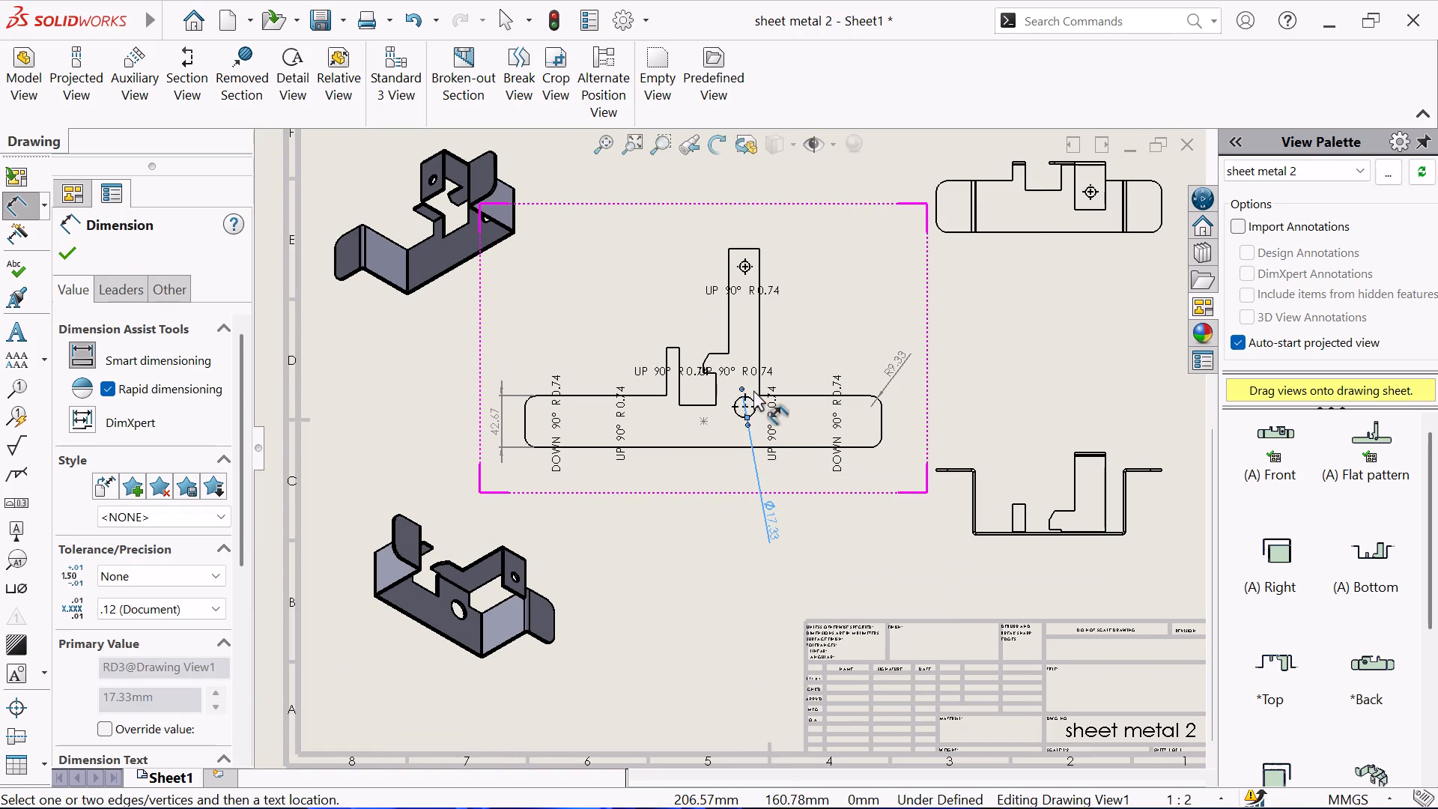
{"action": "left_click", "coordinate": [759, 389]}
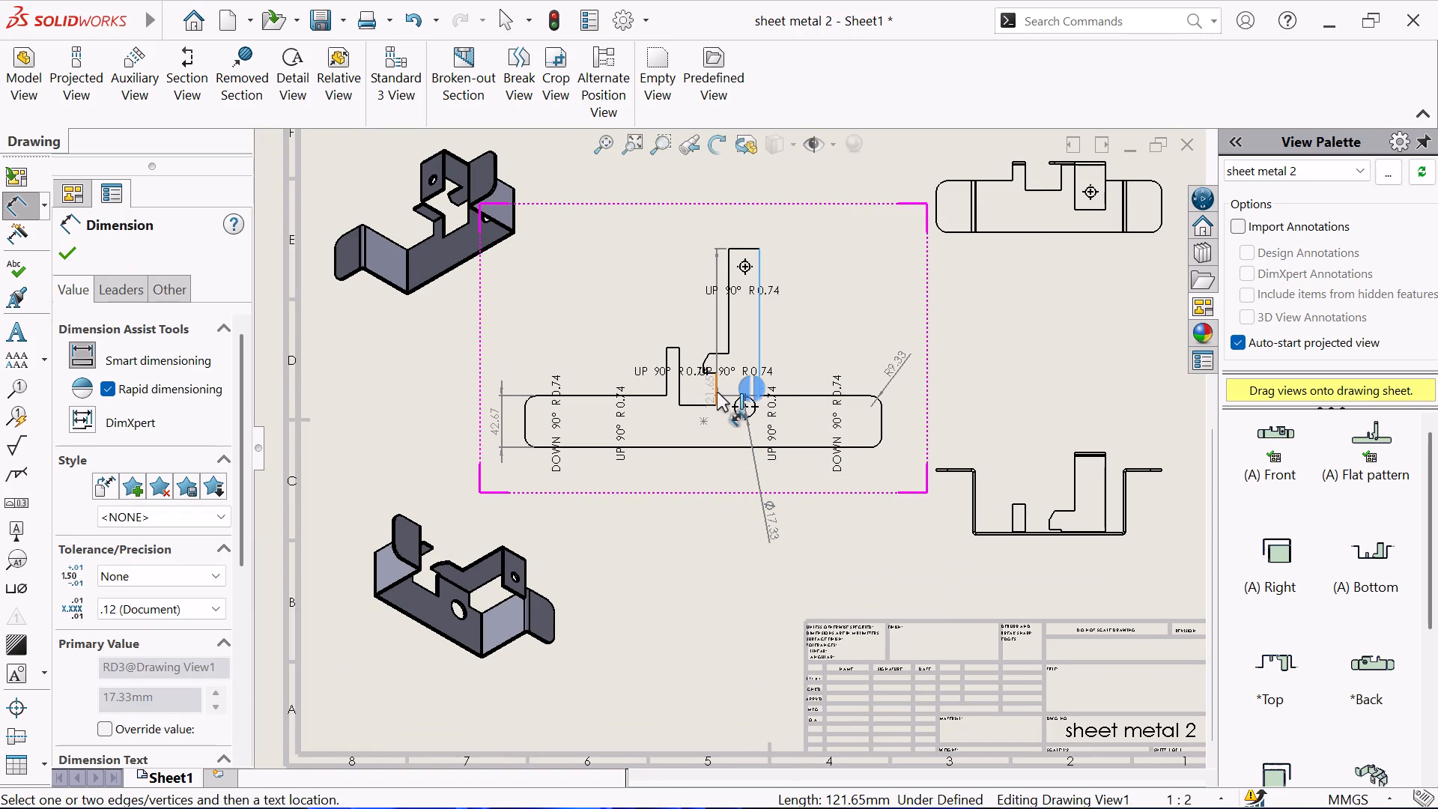
{"action": "left_click", "coordinate": [717, 392]}
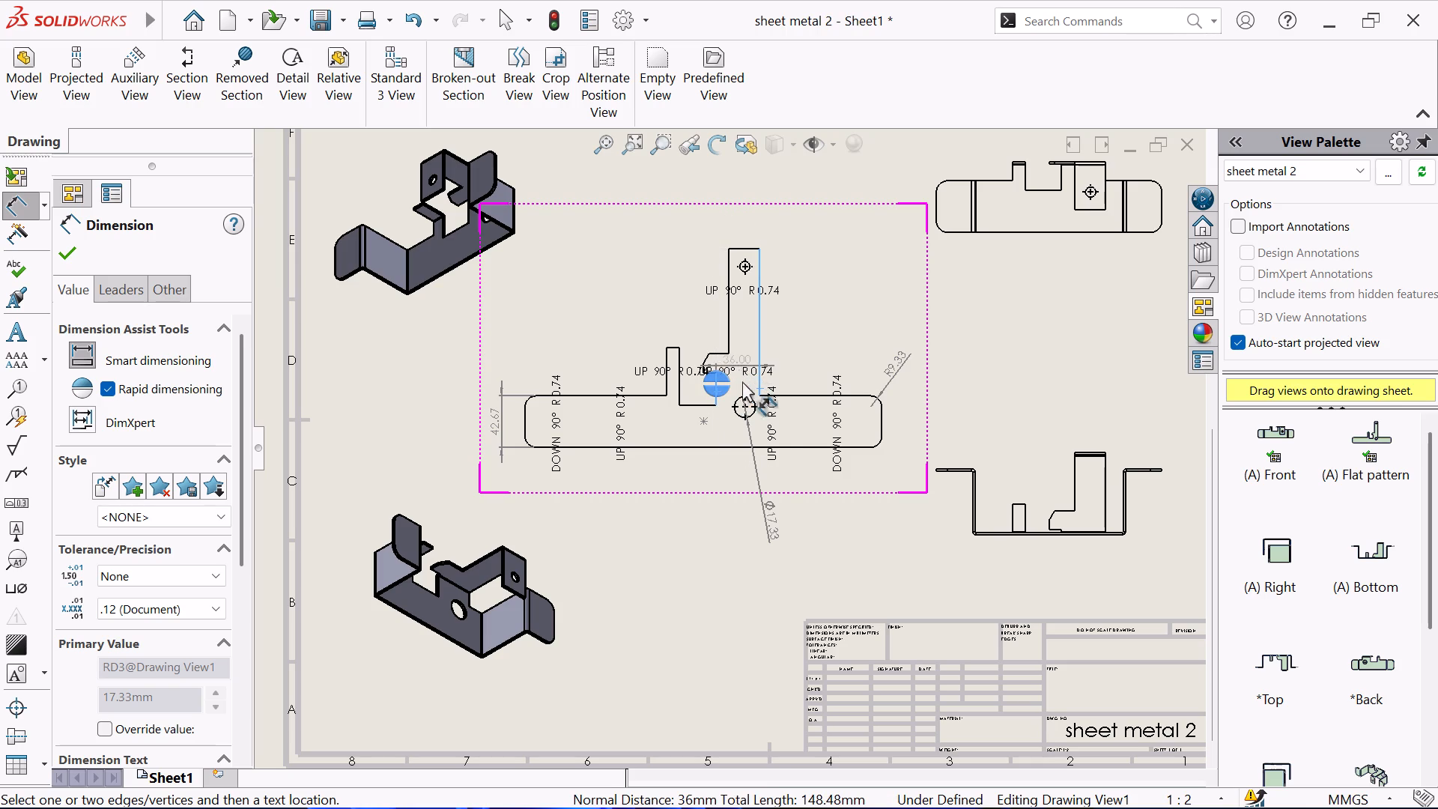
{"action": "left_click", "coordinate": [744, 439]}
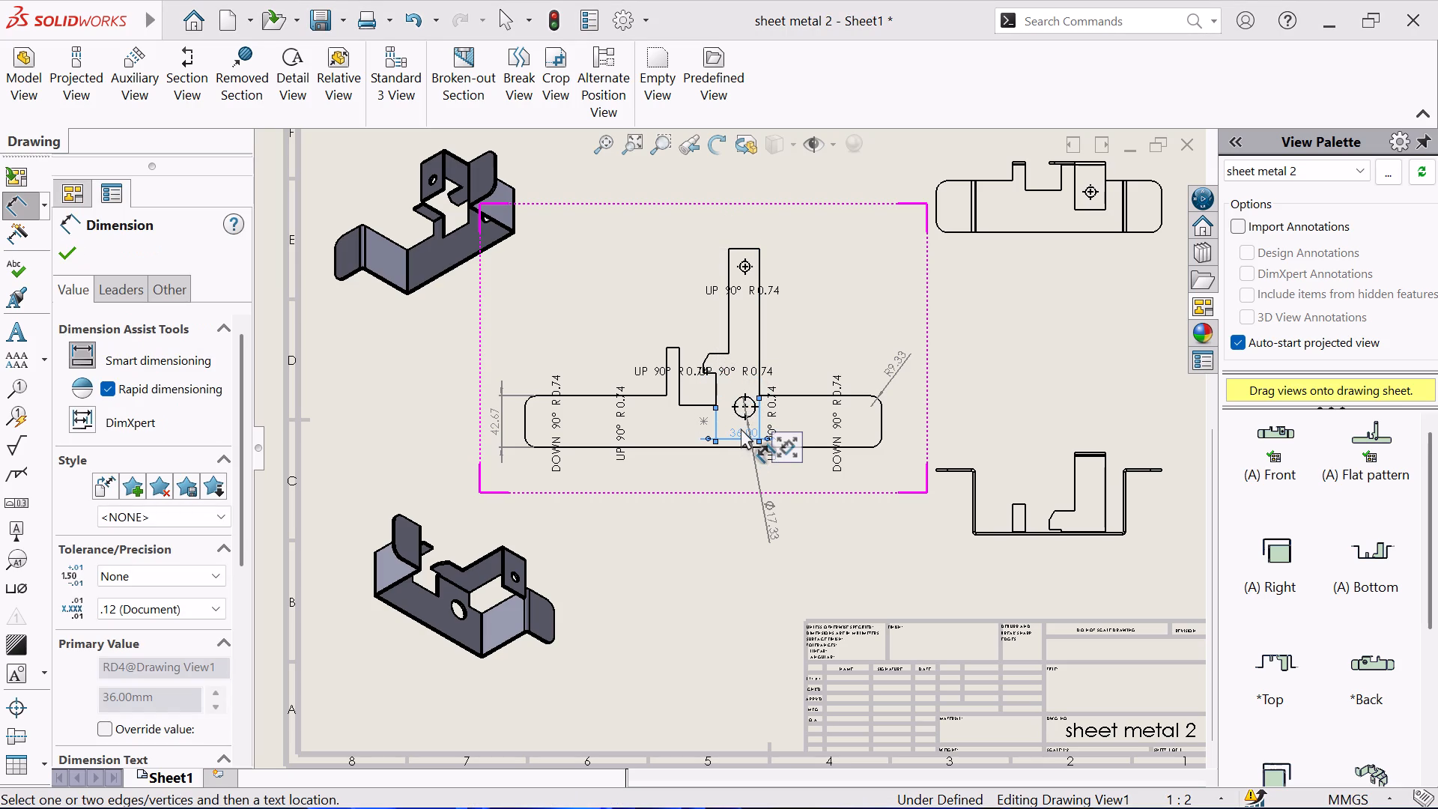
{"action": "left_click", "coordinate": [738, 412]}
{"action": "left_click", "coordinate": [735, 447]}
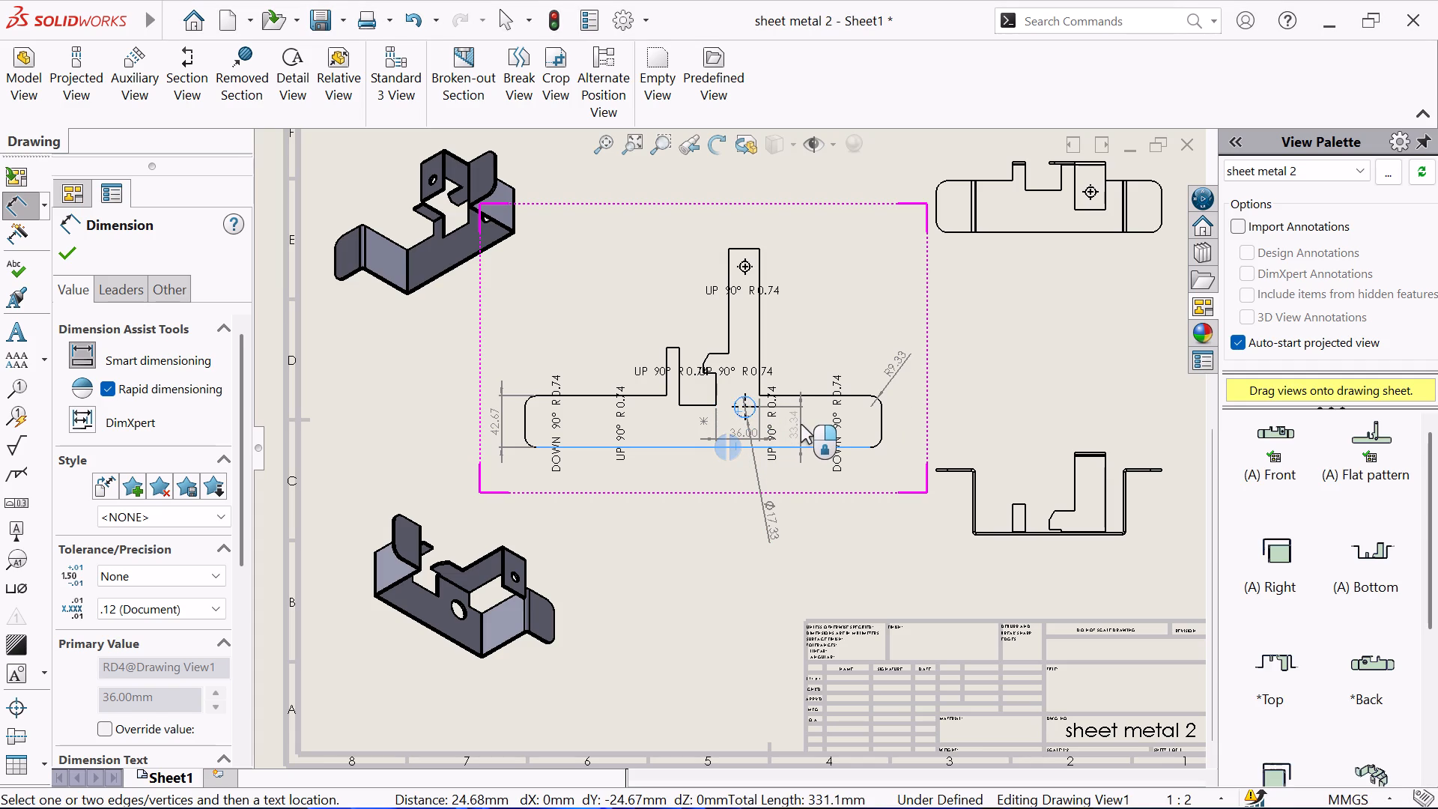
{"action": "left_click", "coordinate": [801, 424]}
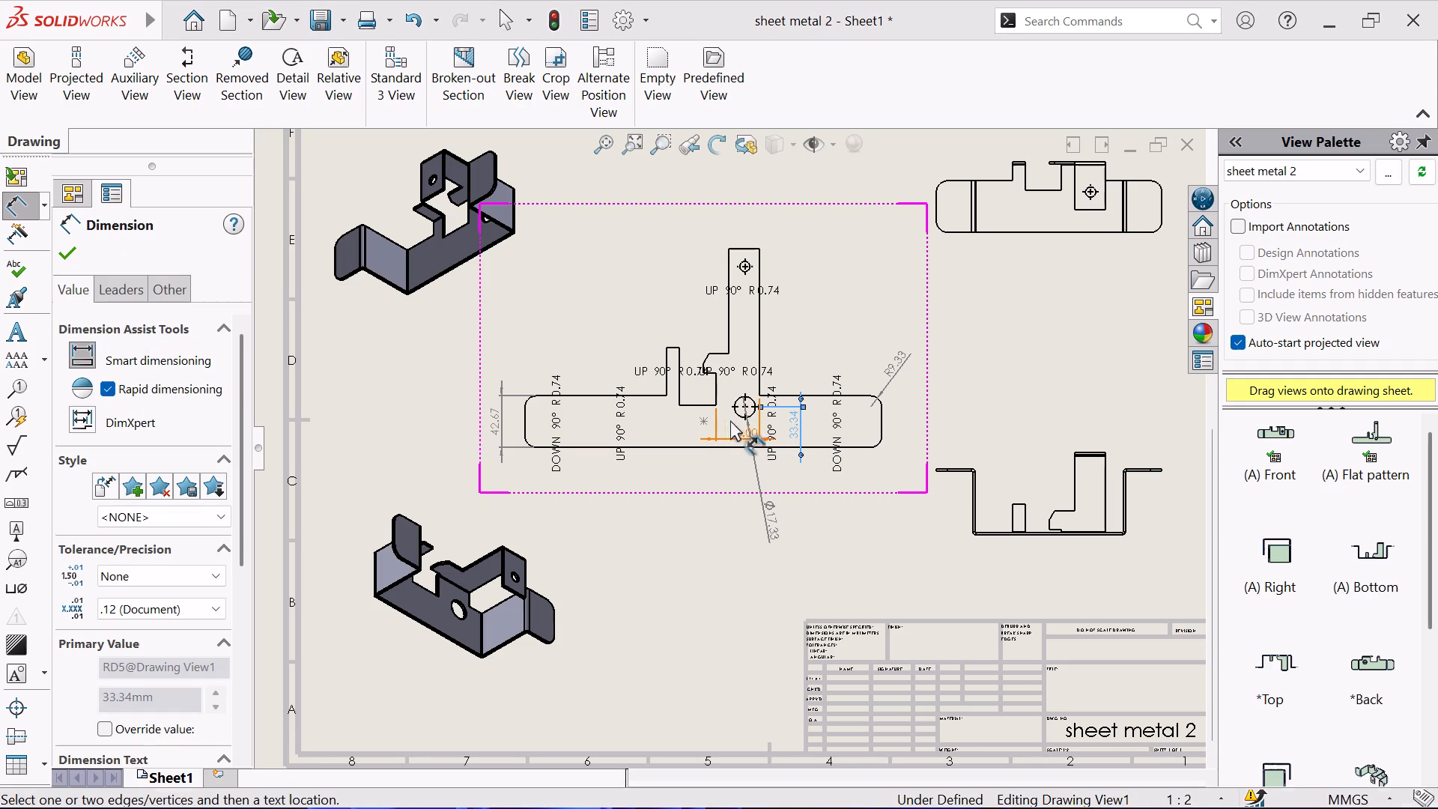
Dimension the narrow tab's width above it and the notch's depth below the strip's upper edge in the flat pattern view.
{"action": "left_click", "coordinate": [670, 349]}
{"action": "left_click", "coordinate": [670, 318]}
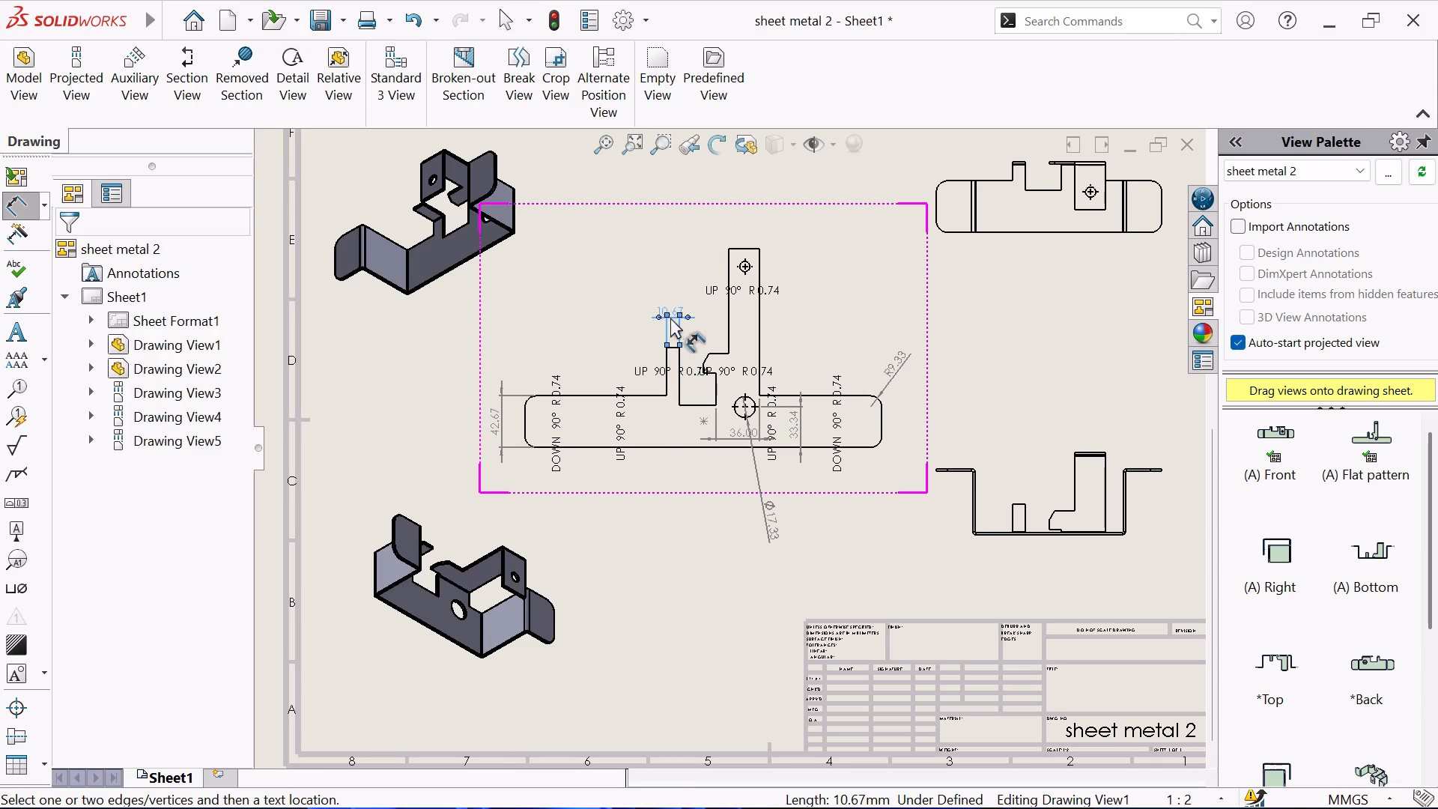
{"action": "left_click", "coordinate": [679, 405]}
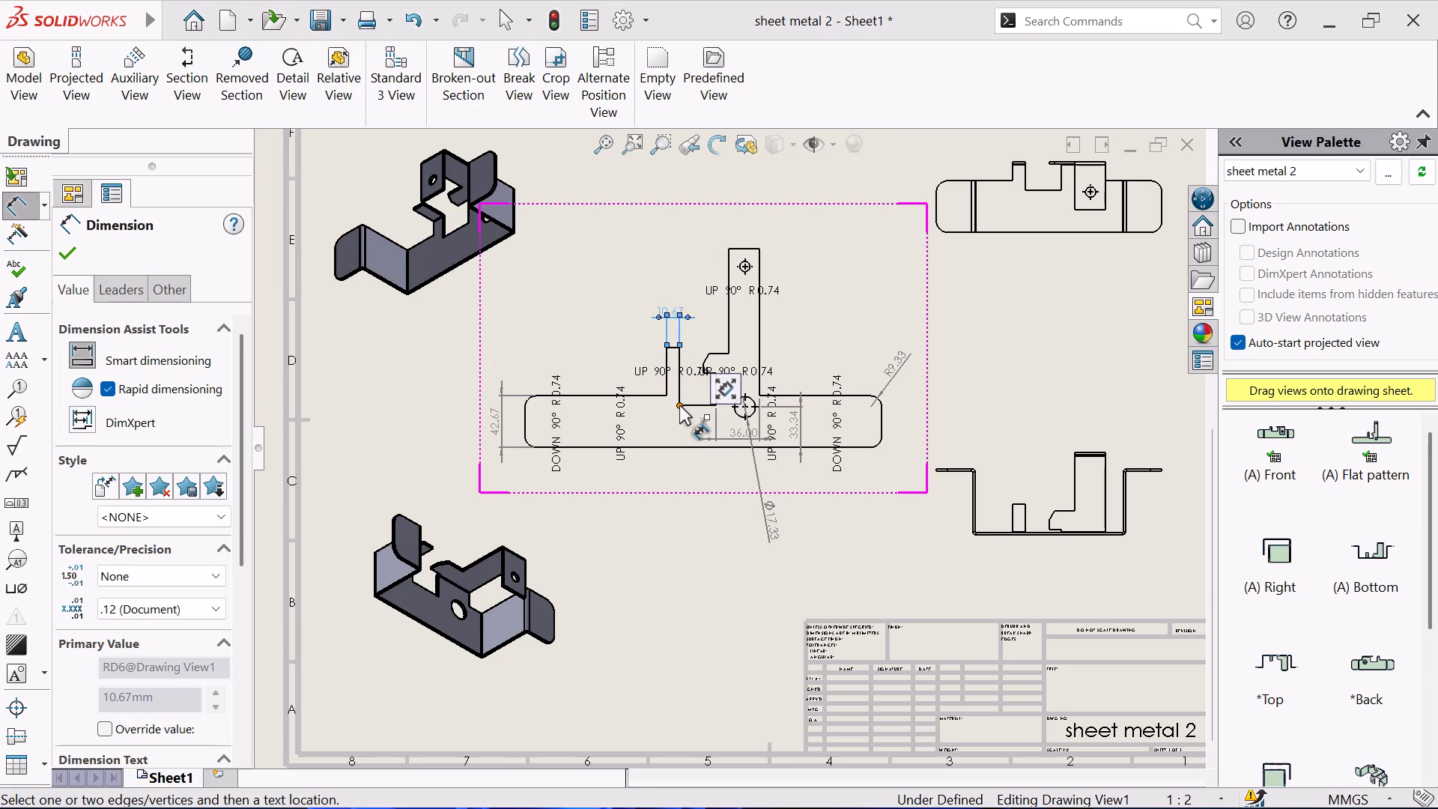
{"action": "left_click", "coordinate": [656, 396]}
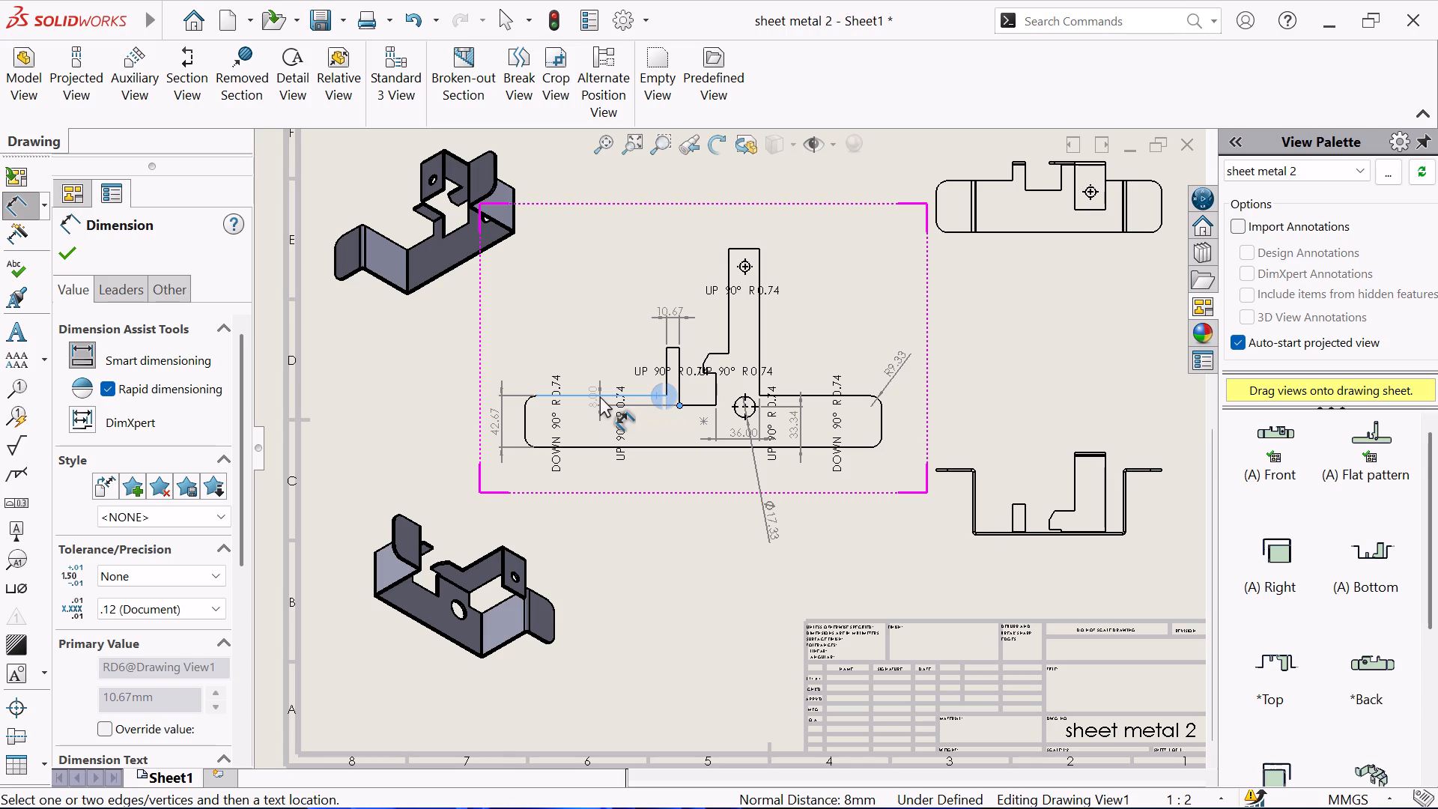
{"action": "left_click", "coordinate": [600, 396]}
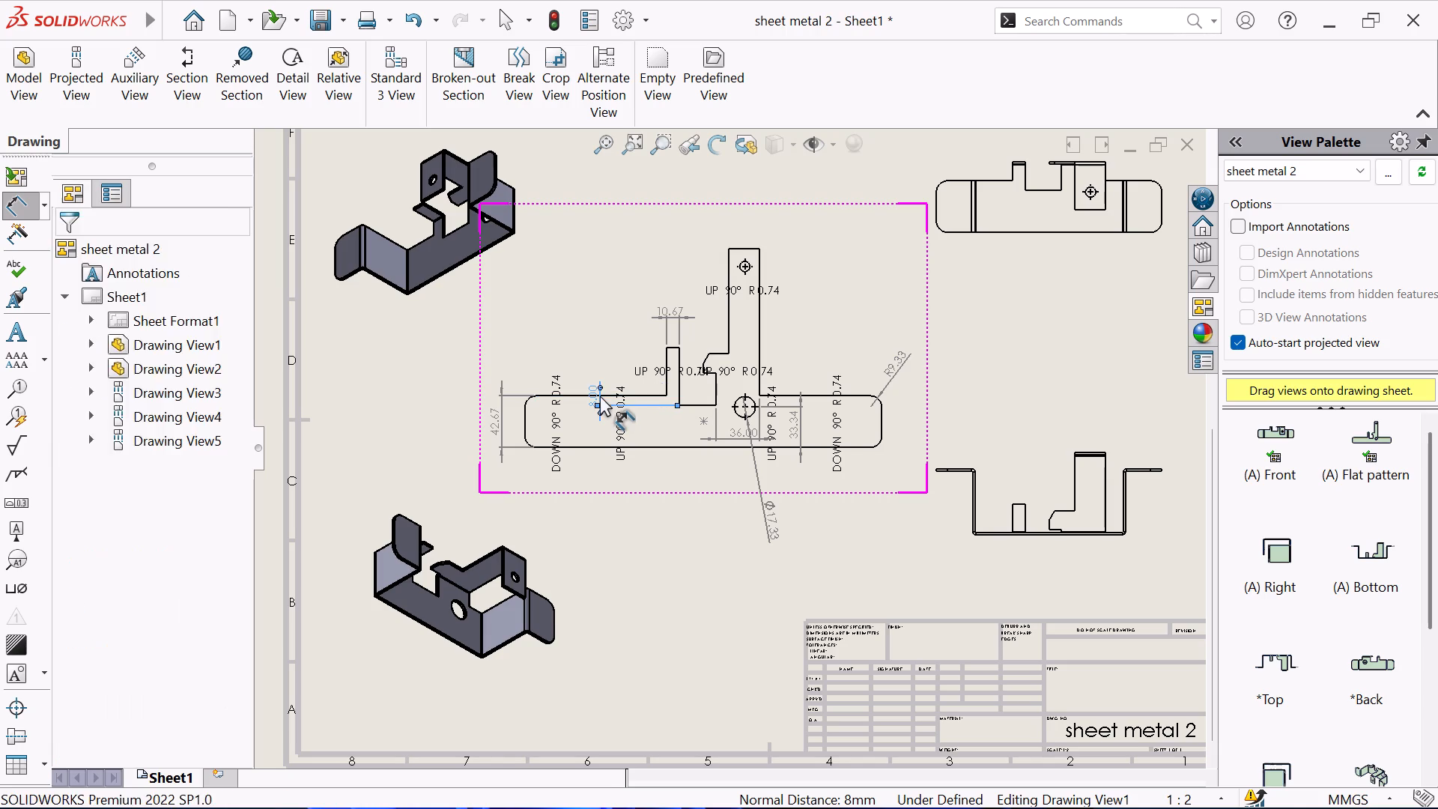
Dimension the length of the narrow tab's left edge in the flat pattern view and leave the dimension command.
{"action": "left_click", "coordinate": [667, 386]}
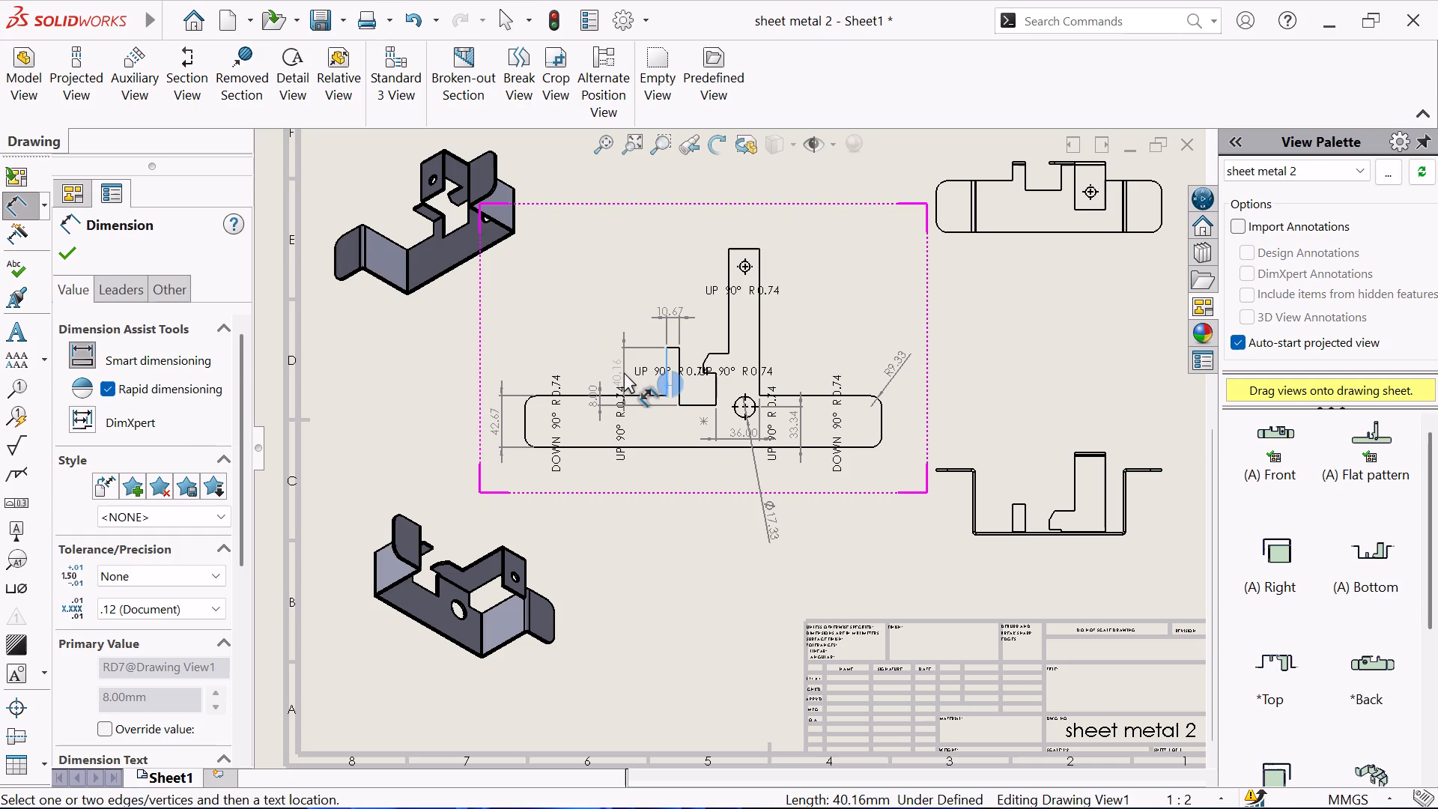
{"action": "left_click", "coordinate": [624, 372]}
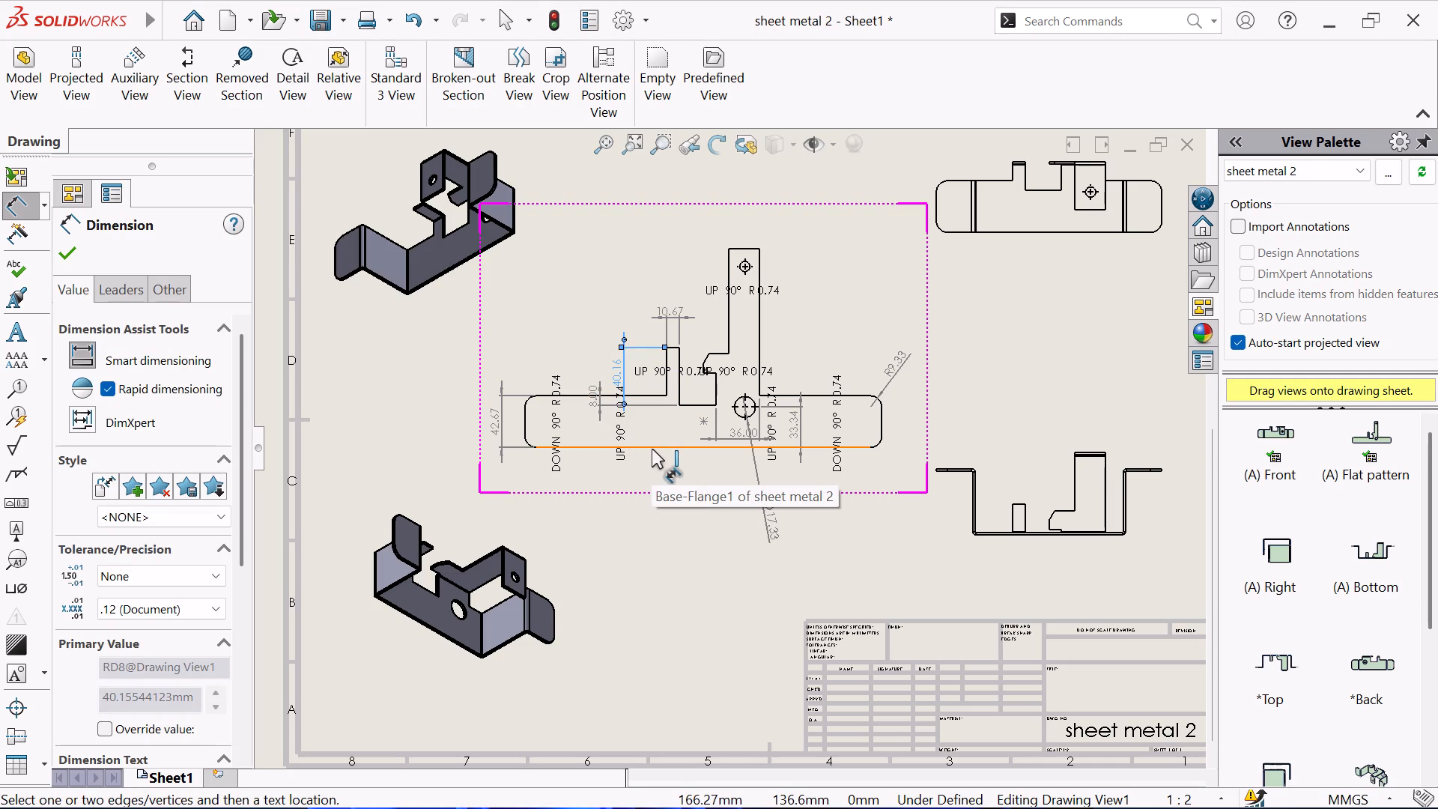
{"action": "left_click", "coordinate": [563, 330]}
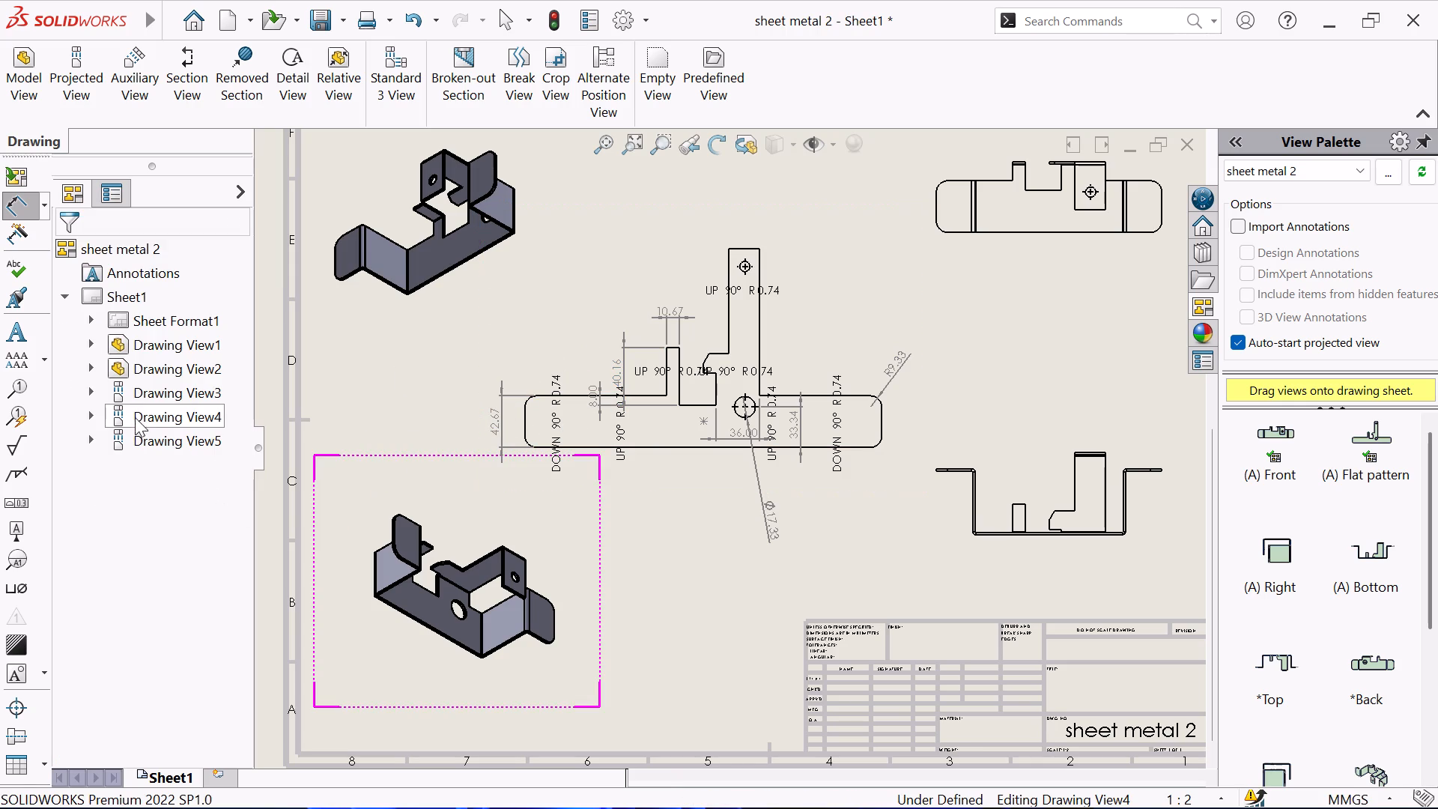
{"action": "right_click", "coordinate": [652, 285]}
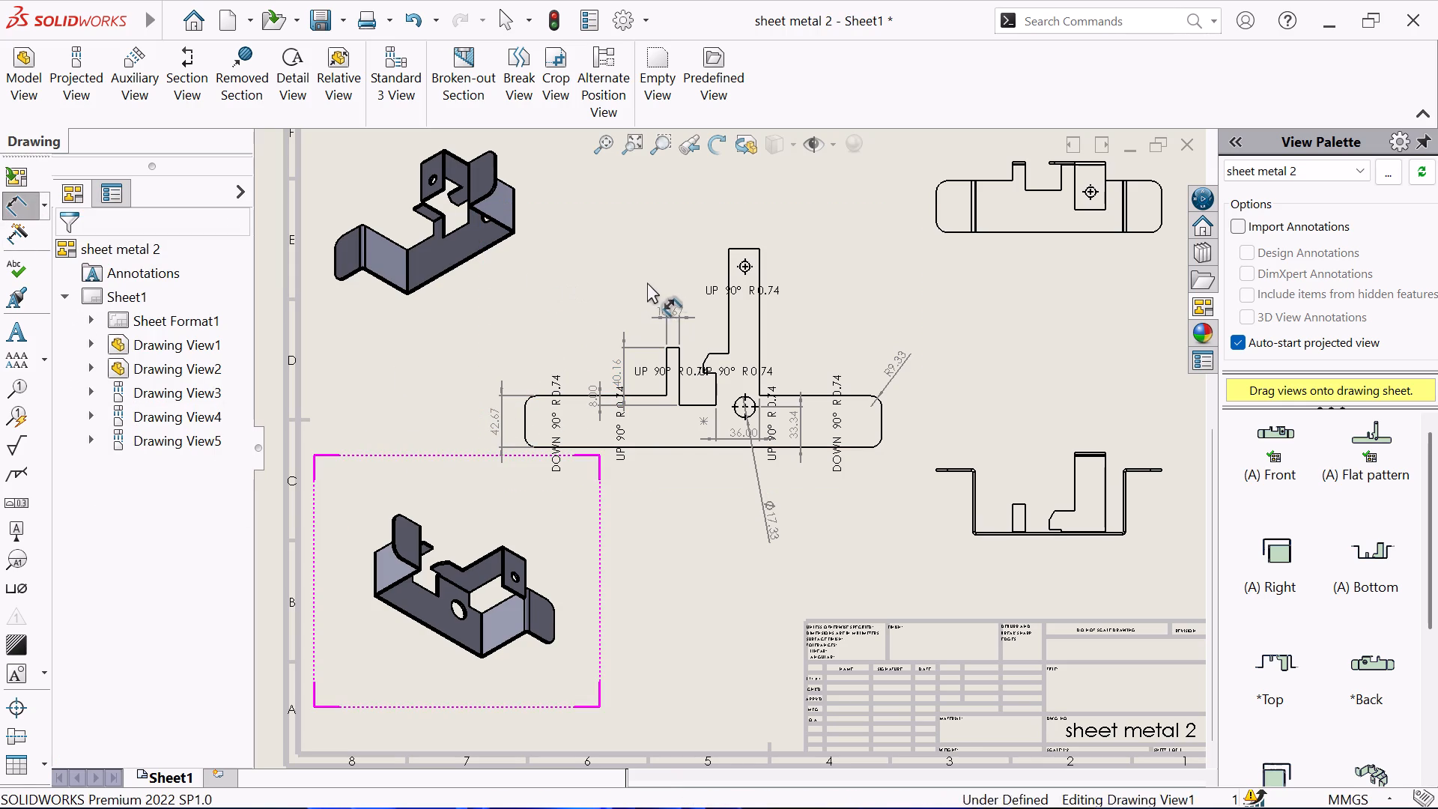
{"action": "left_click", "coordinate": [729, 374]}
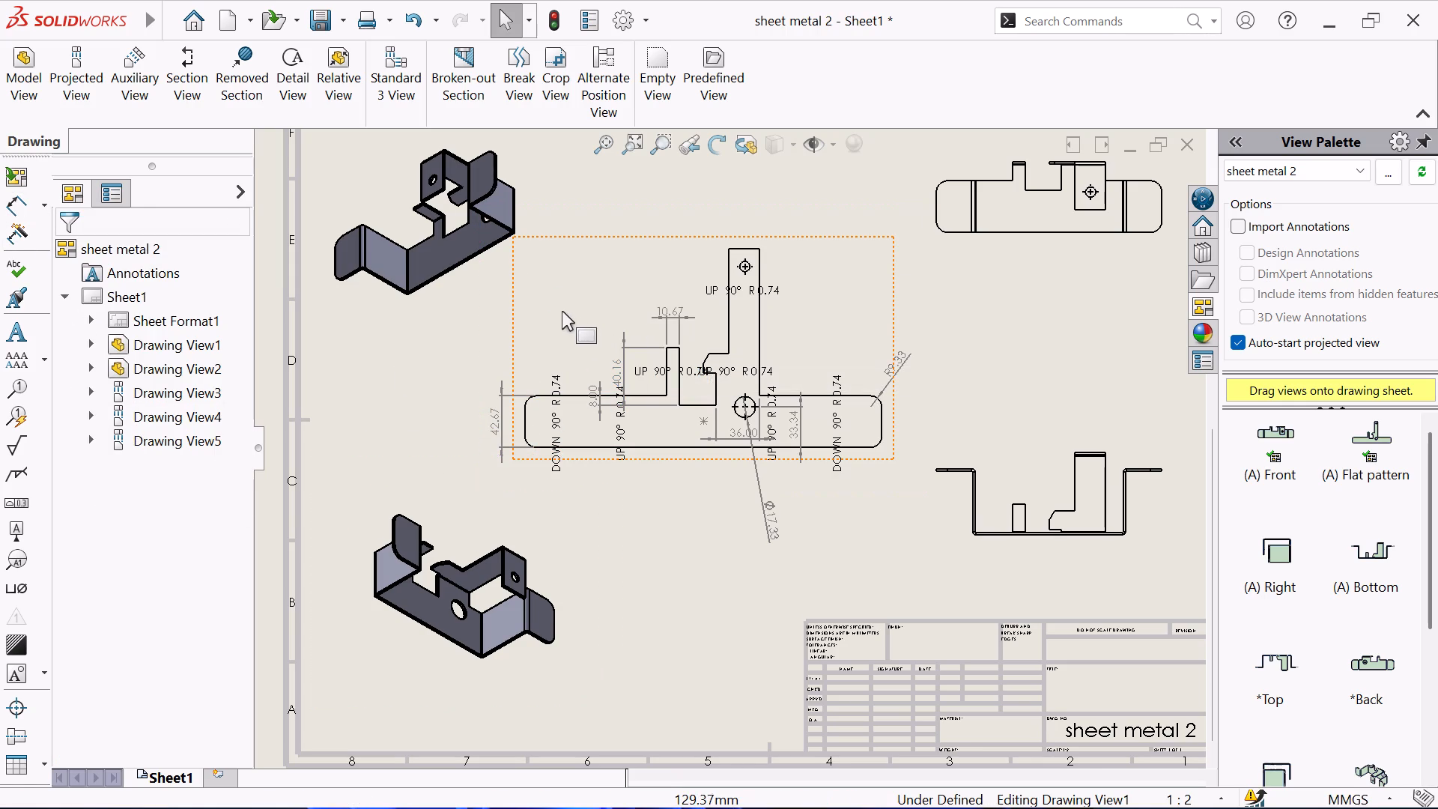
Set the flat pattern view's display style to Hidden Lines Visible and accept the view settings.
{"action": "left_click", "coordinate": [562, 311]}
{"action": "scroll", "coordinate": [154, 496], "scroll_direction": "down", "scroll_amount": 2}
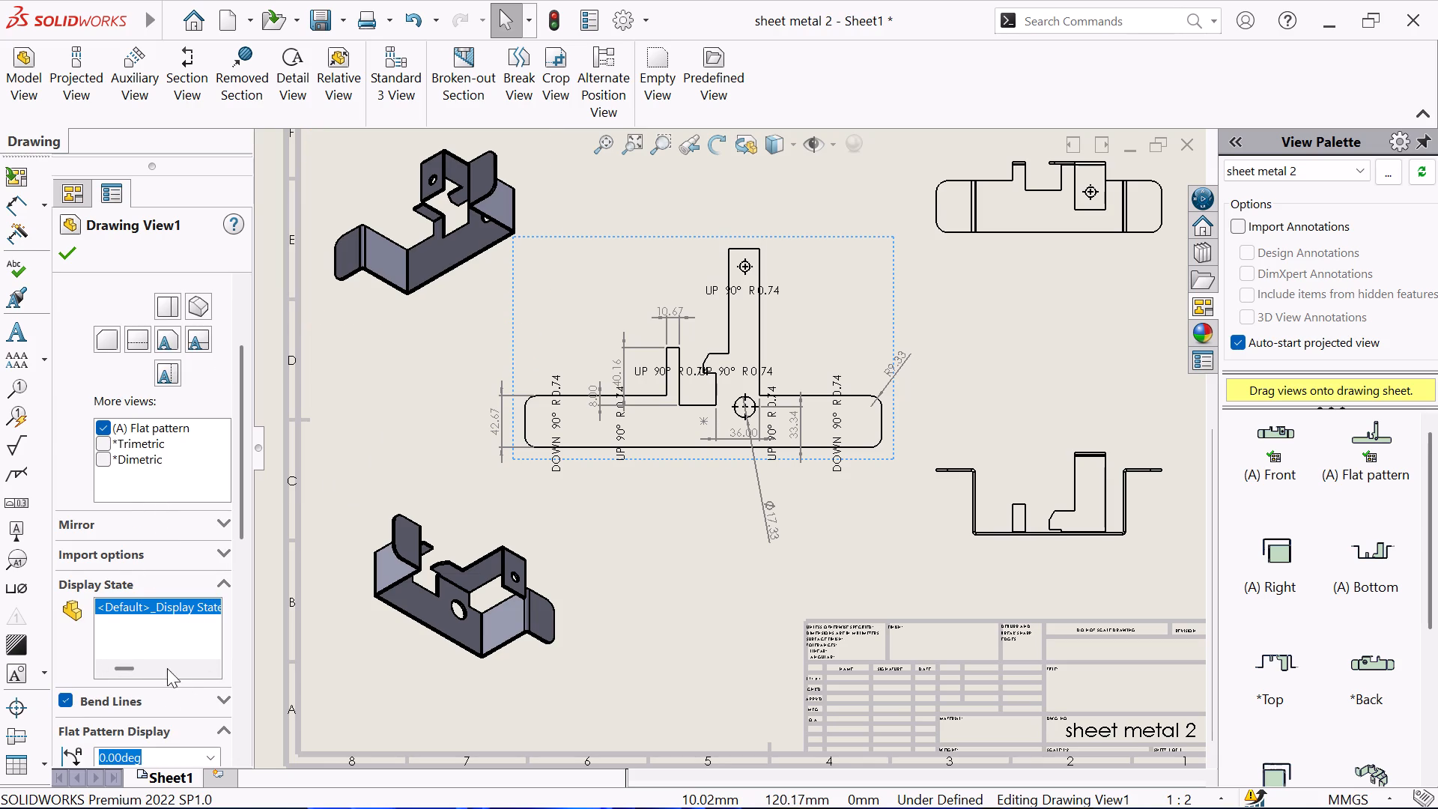
{"action": "scroll", "coordinate": [167, 693], "scroll_direction": "down", "scroll_amount": 1}
{"action": "left_click", "coordinate": [136, 721]}
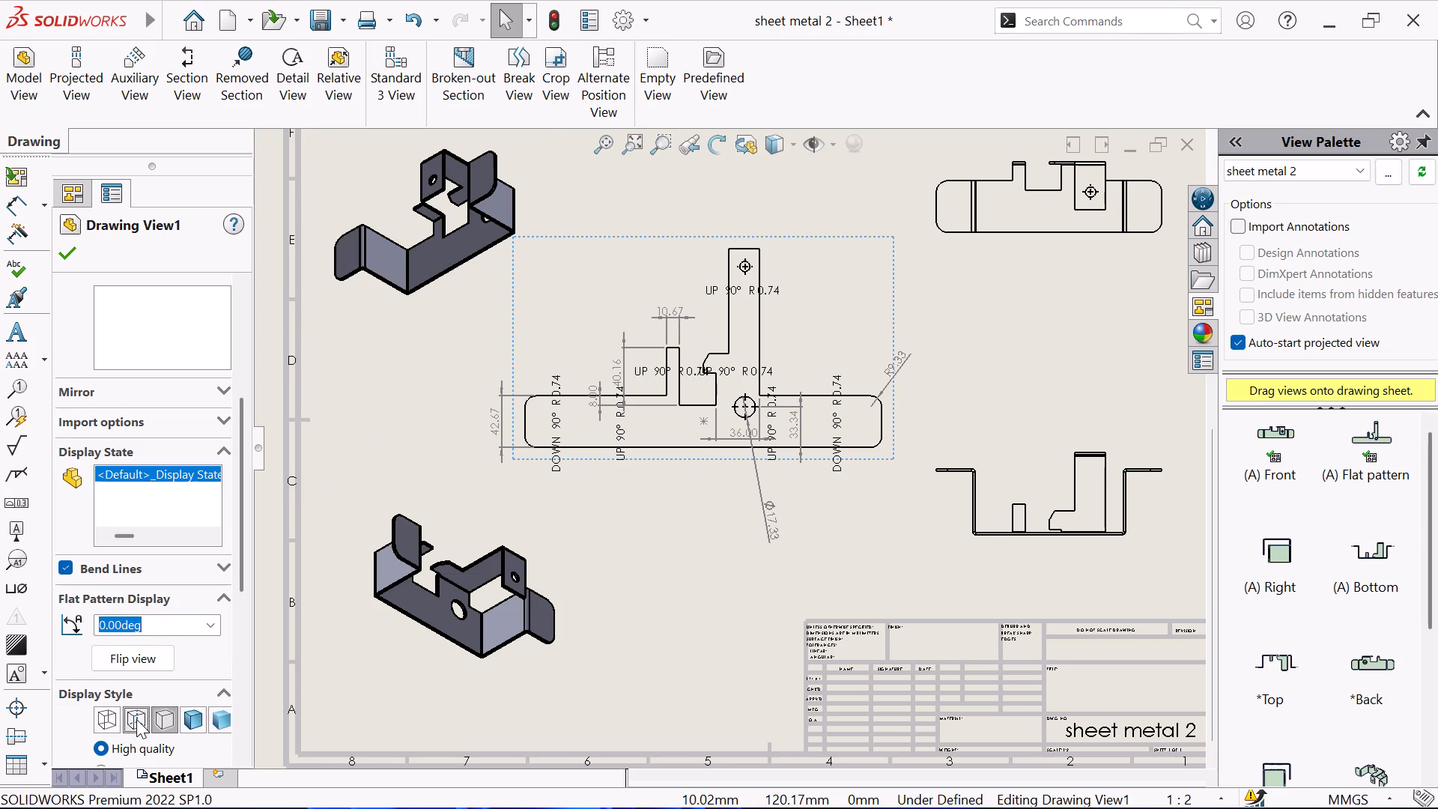
{"action": "left_click", "coordinate": [61, 249]}
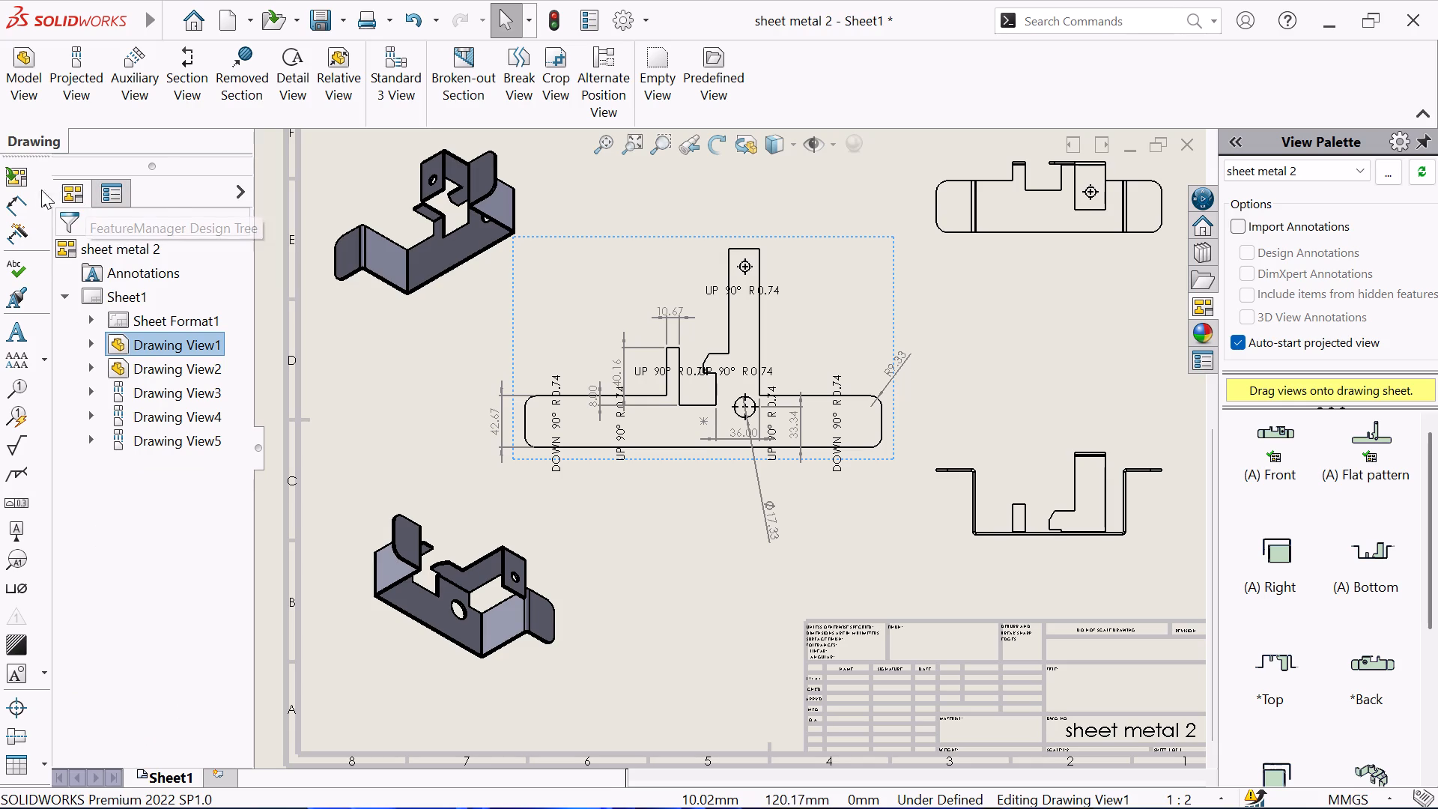
Dimension the tall tab's width above its top edge and the diameter of the small hole near its end.
{"action": "left_click", "coordinate": [17, 196]}
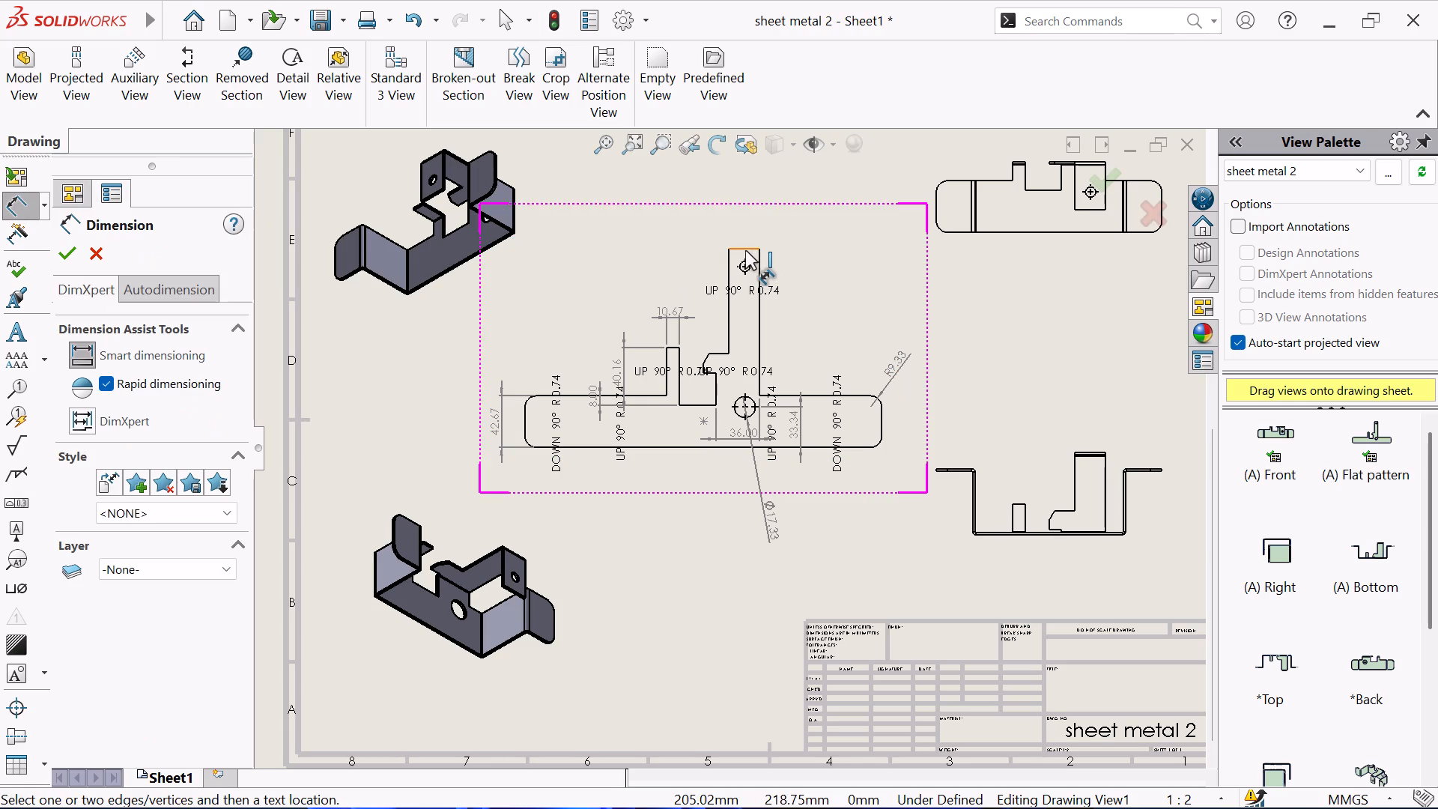
{"action": "left_click", "coordinate": [745, 250]}
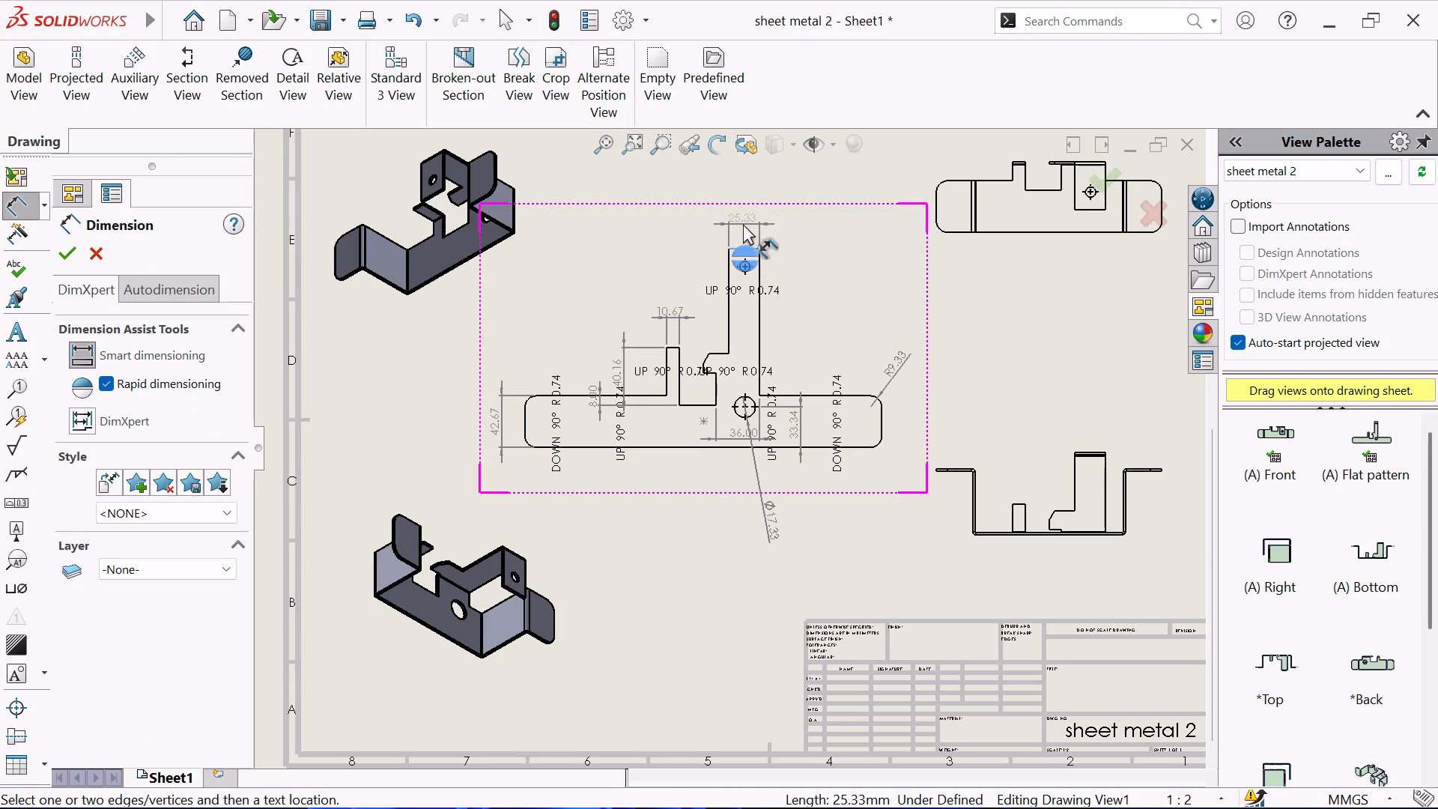
{"action": "left_click", "coordinate": [743, 224]}
{"action": "scroll", "coordinate": [749, 266], "scroll_direction": "down", "scroll_amount": 2}
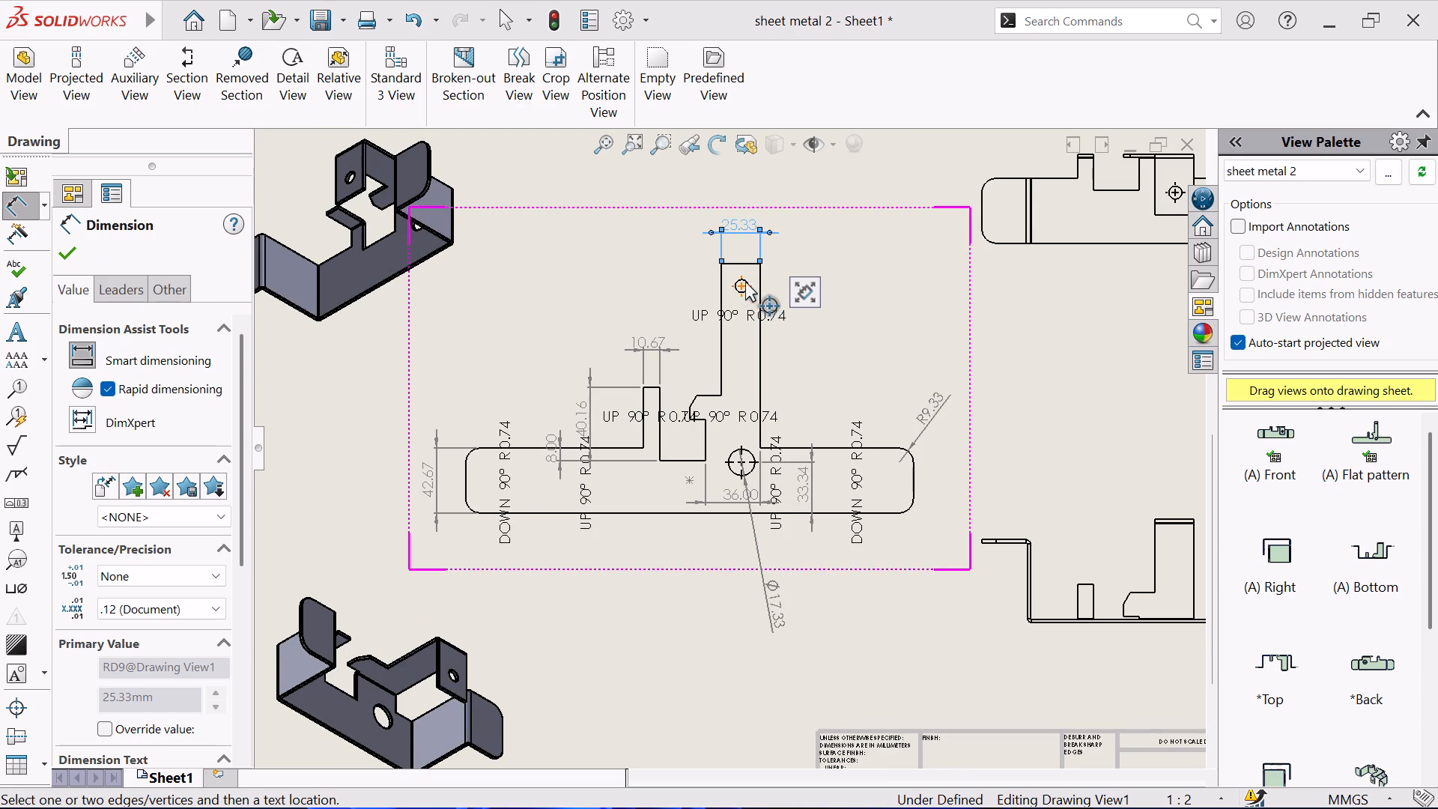
{"action": "scroll", "coordinate": [752, 293], "scroll_direction": "down", "scroll_amount": 4}
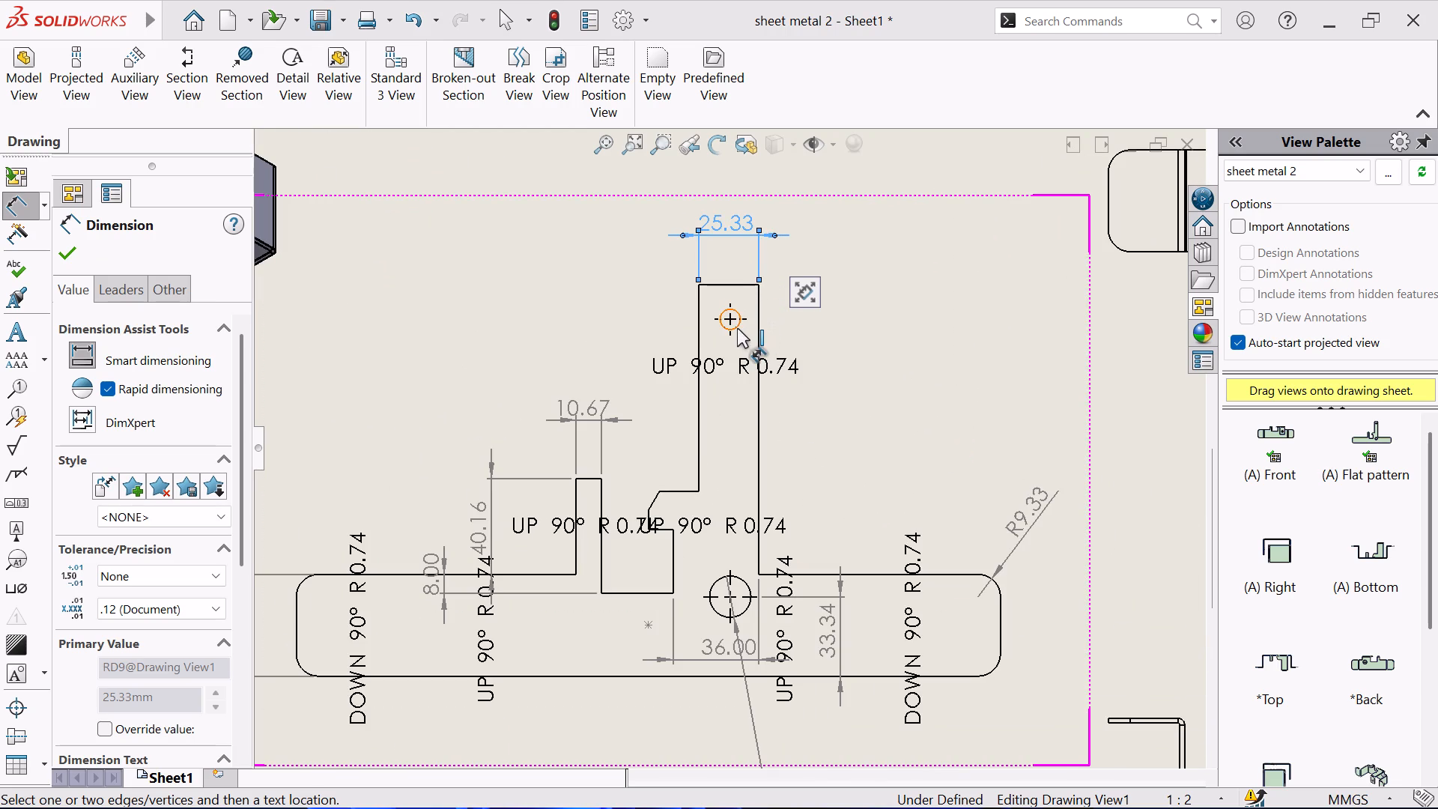
{"action": "left_click", "coordinate": [738, 327]}
{"action": "left_click", "coordinate": [826, 299]}
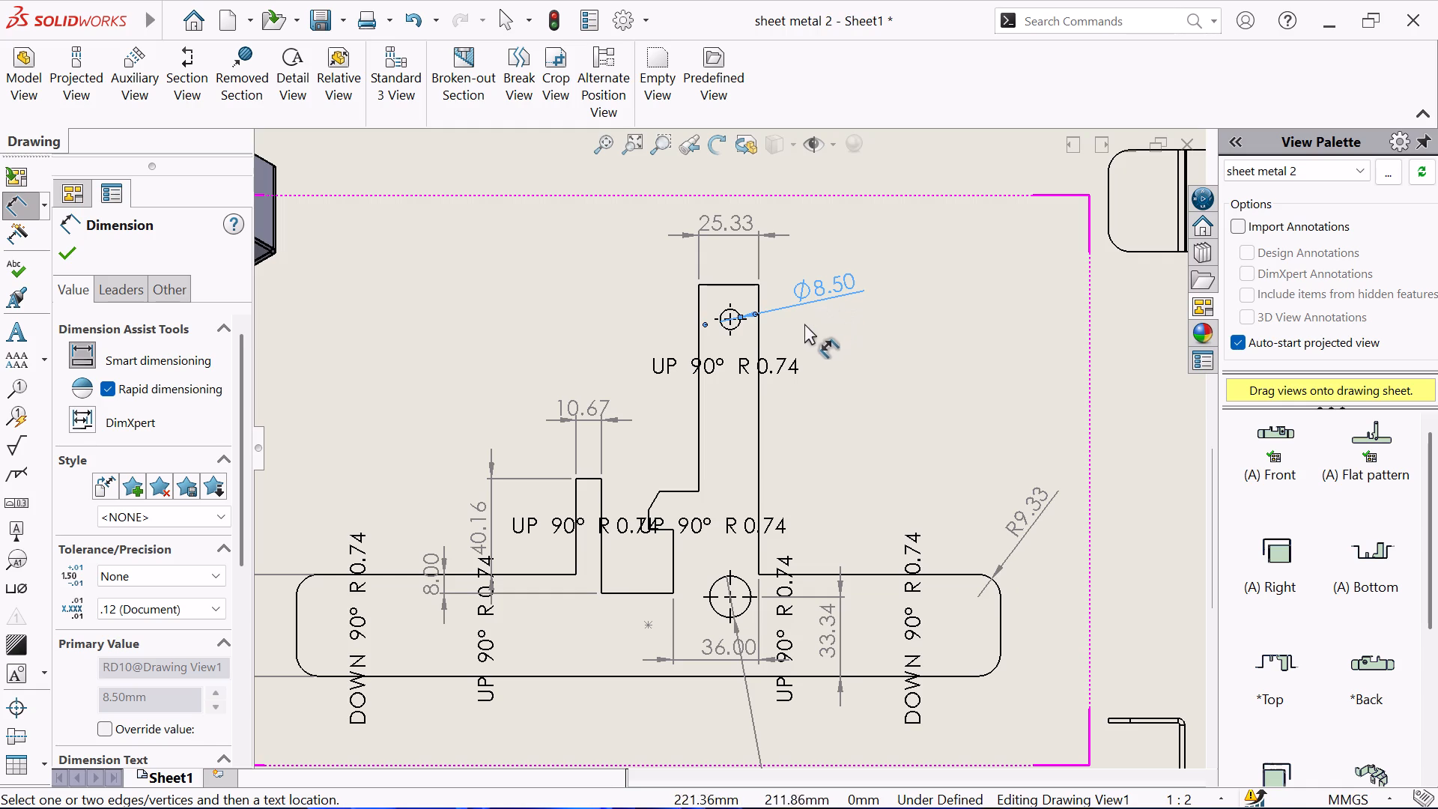
Dimension the lengths of the tall tab's left and right edges in the flat pattern view, then finish dimensioning.
{"action": "left_click", "coordinate": [697, 428]}
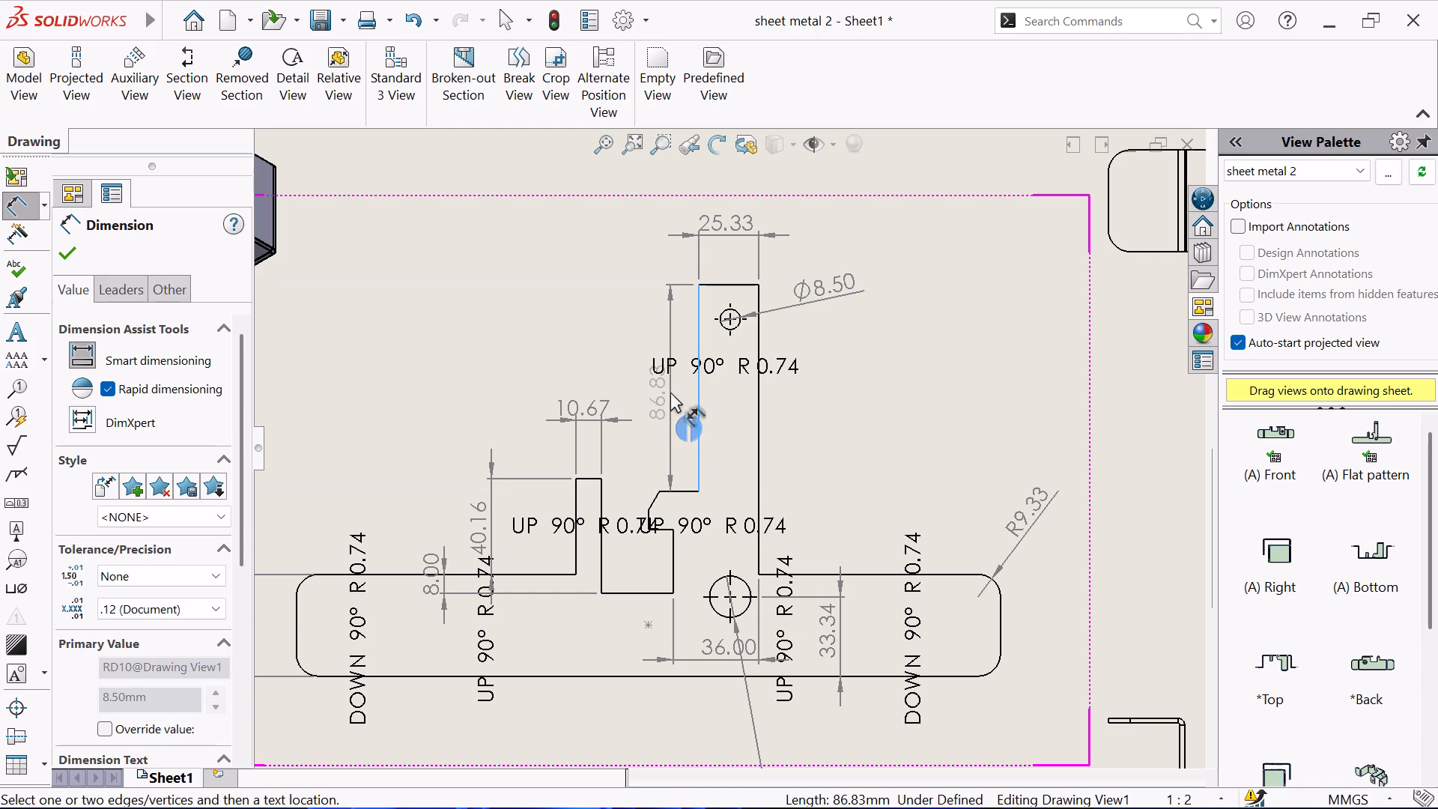
{"action": "left_click", "coordinate": [671, 390]}
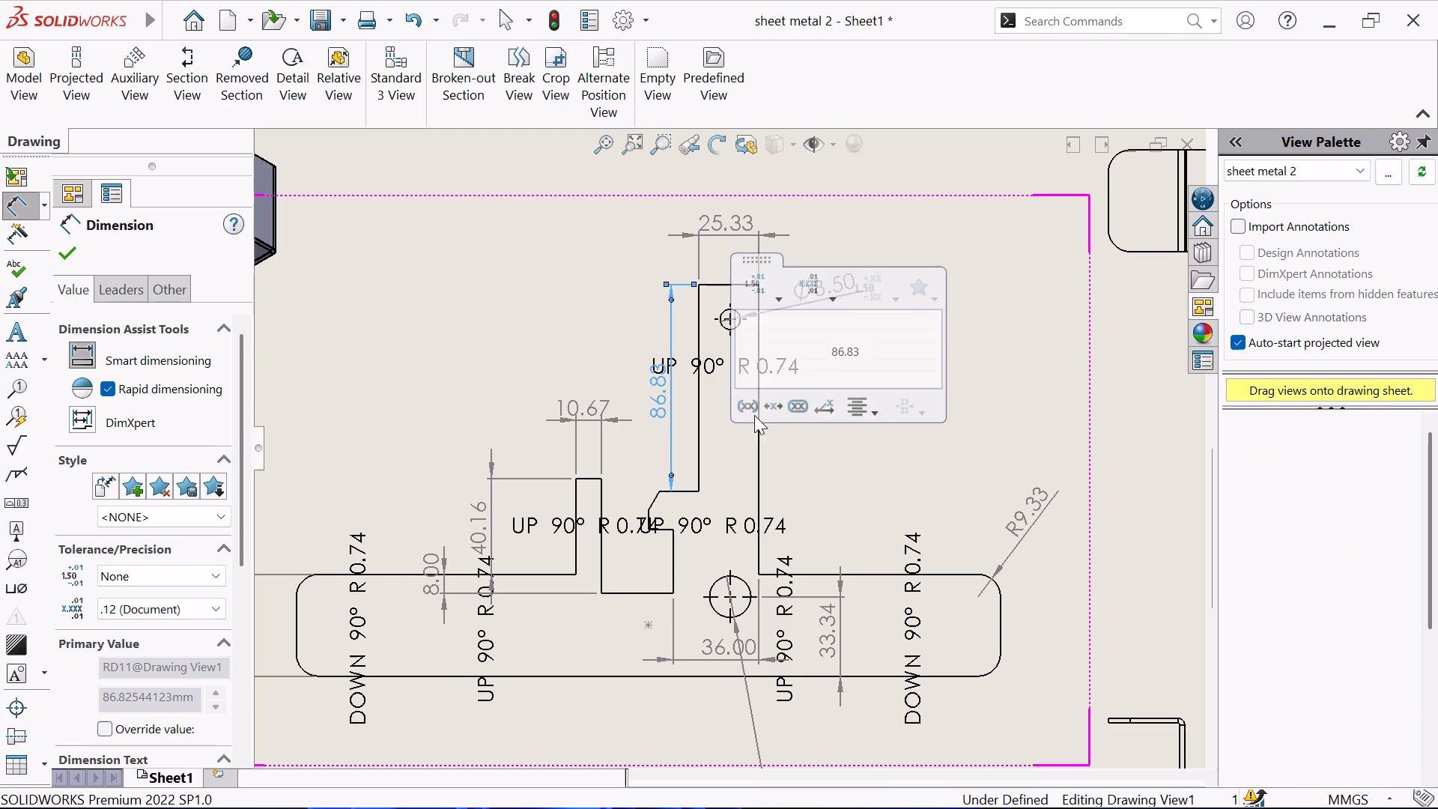
{"action": "left_click", "coordinate": [759, 458]}
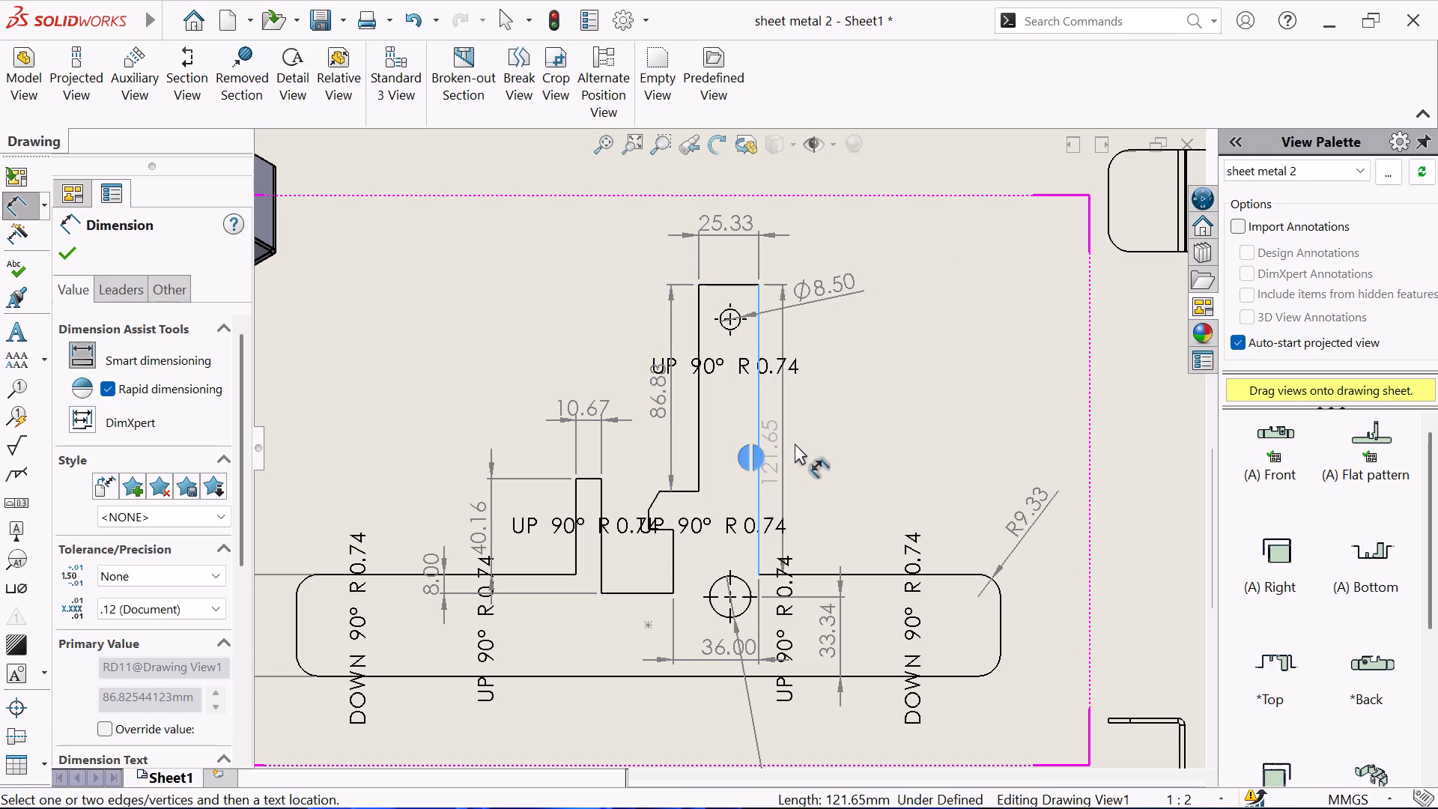
{"action": "left_click", "coordinate": [804, 432]}
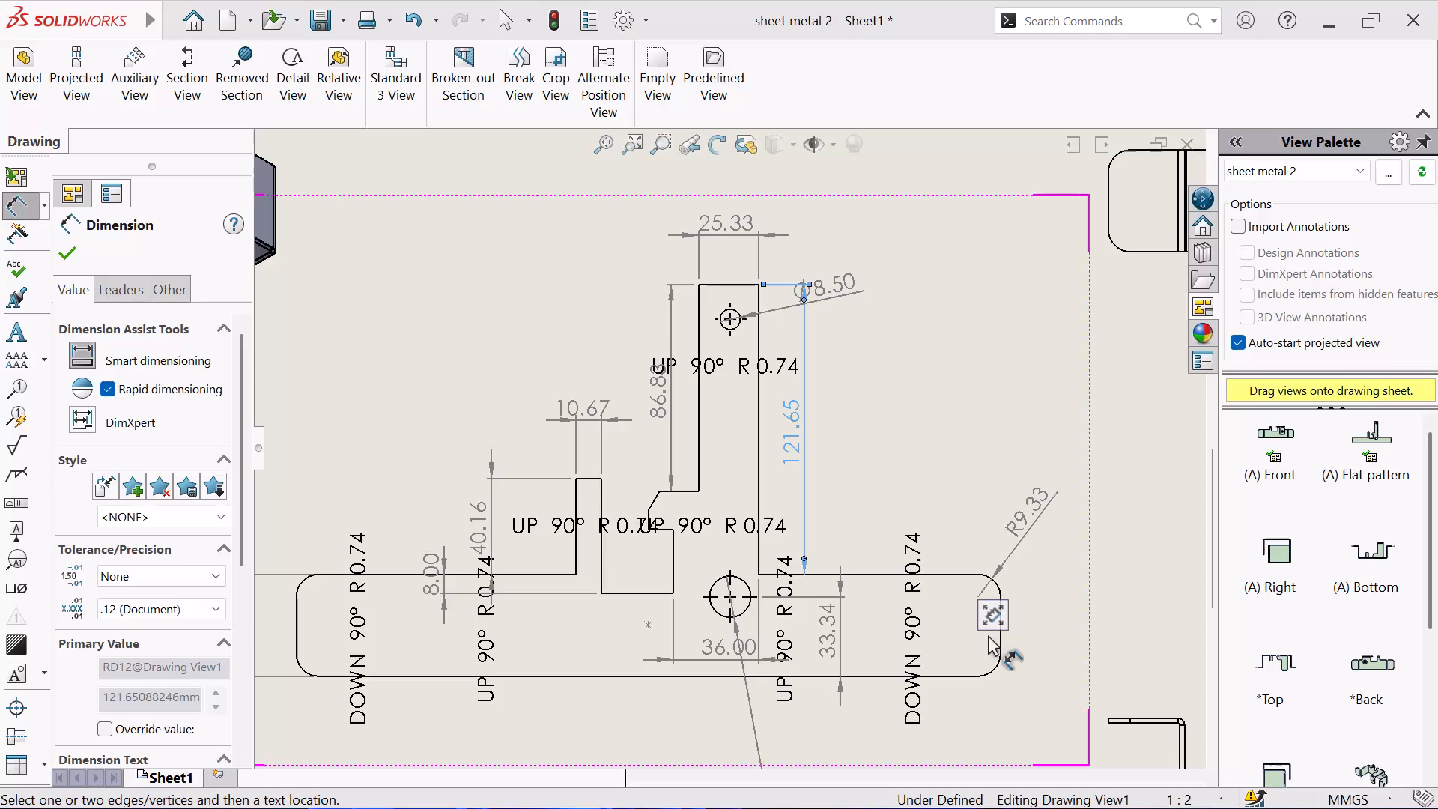
{"action": "scroll", "coordinate": [840, 469], "scroll_direction": "up", "scroll_amount": 3}
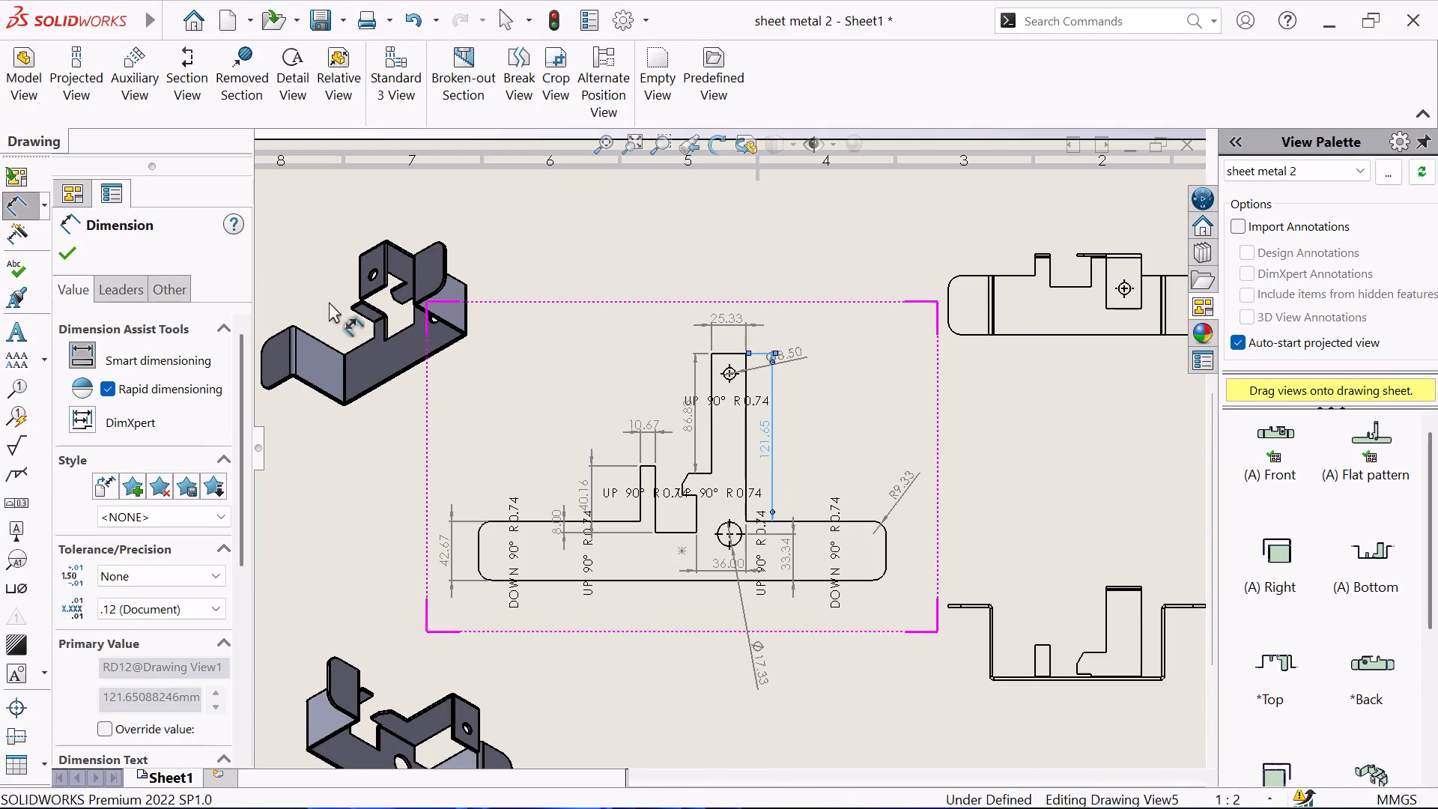
{"action": "left_click", "coordinate": [80, 252]}
Dimension the bottom view's width between the outer faces of its two upright flanges, placing the dimension below the base.
{"action": "scroll", "coordinate": [662, 434], "scroll_direction": "up", "scroll_amount": 2}
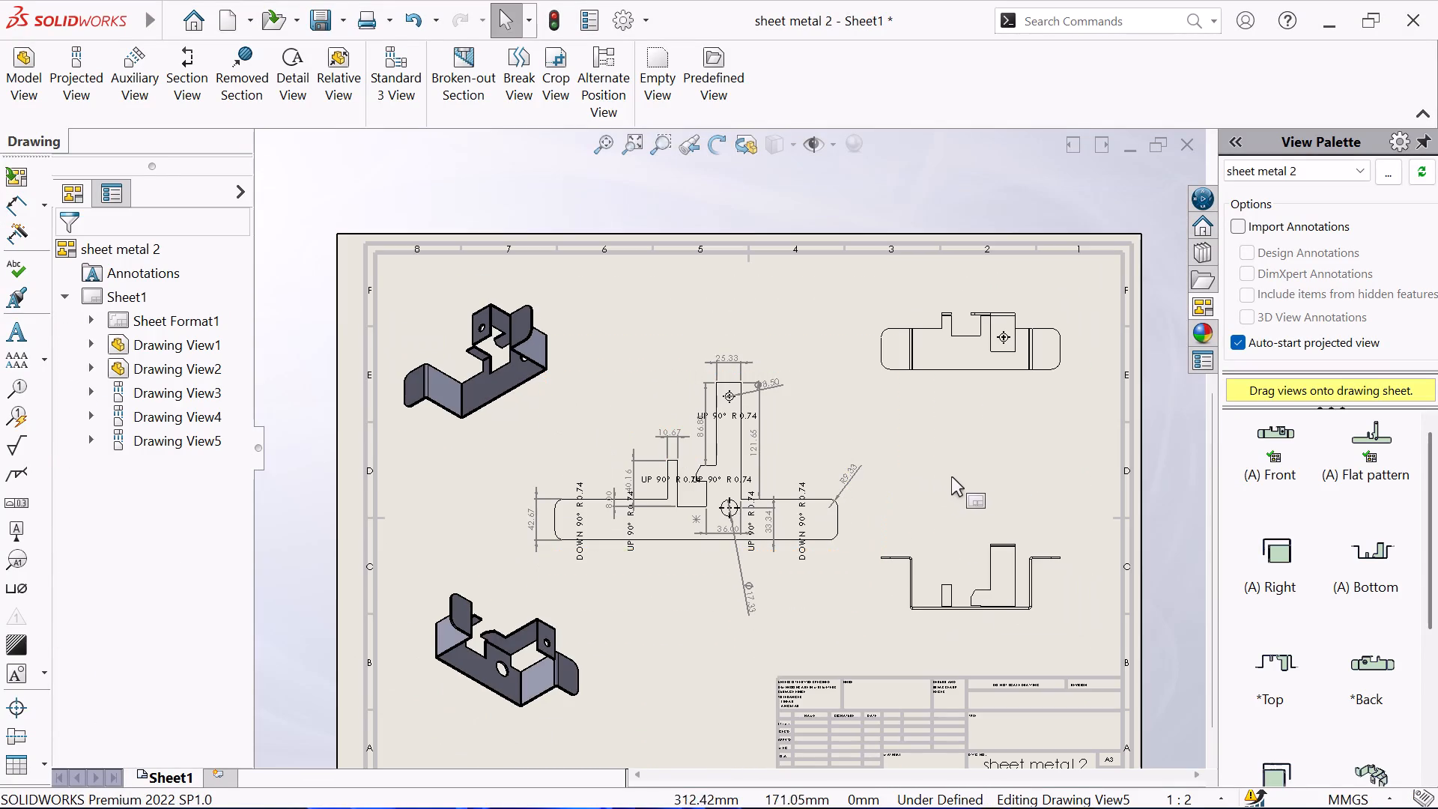
{"action": "scroll", "coordinate": [966, 475], "scroll_direction": "down", "scroll_amount": 1}
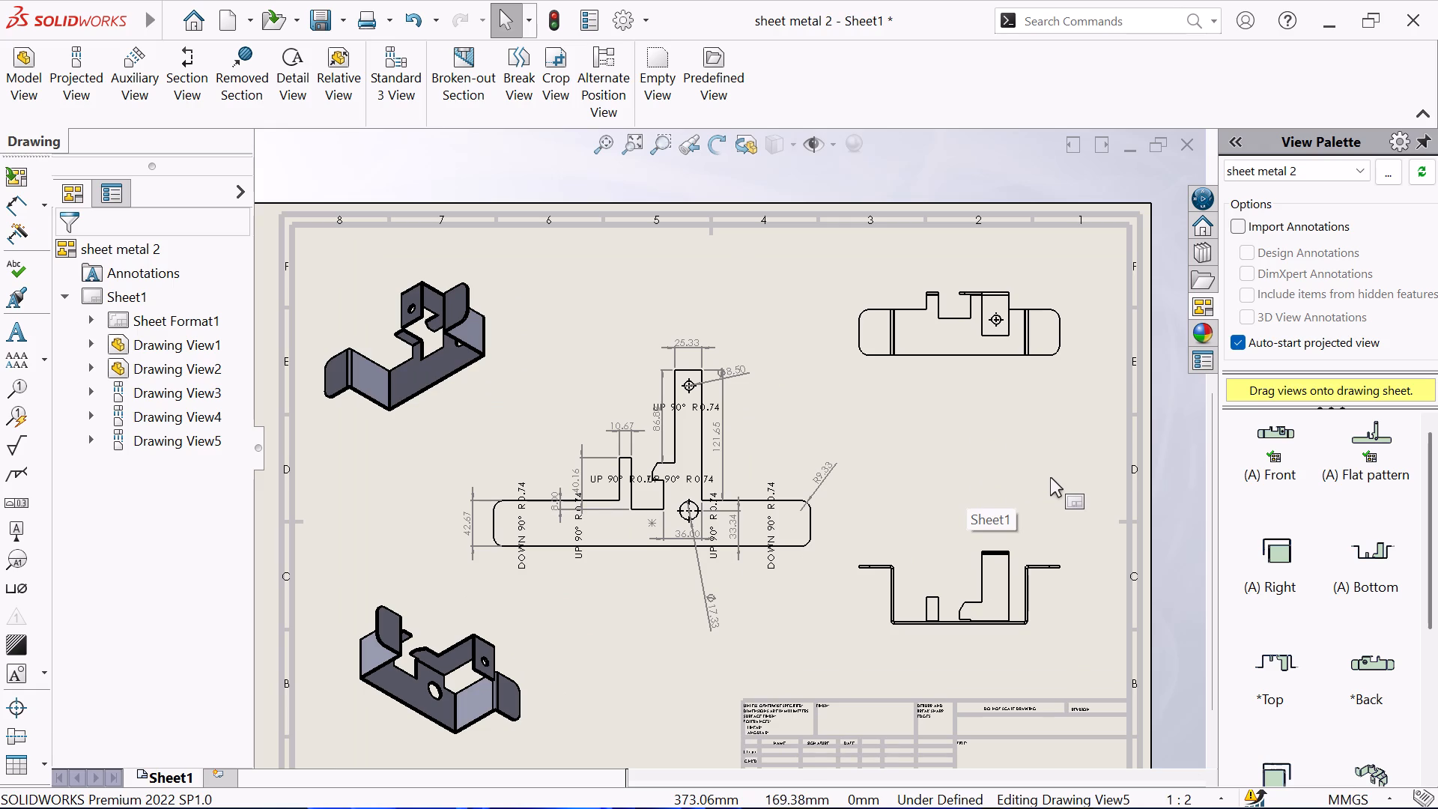
{"action": "scroll", "coordinate": [991, 619], "scroll_direction": "down", "scroll_amount": 3}
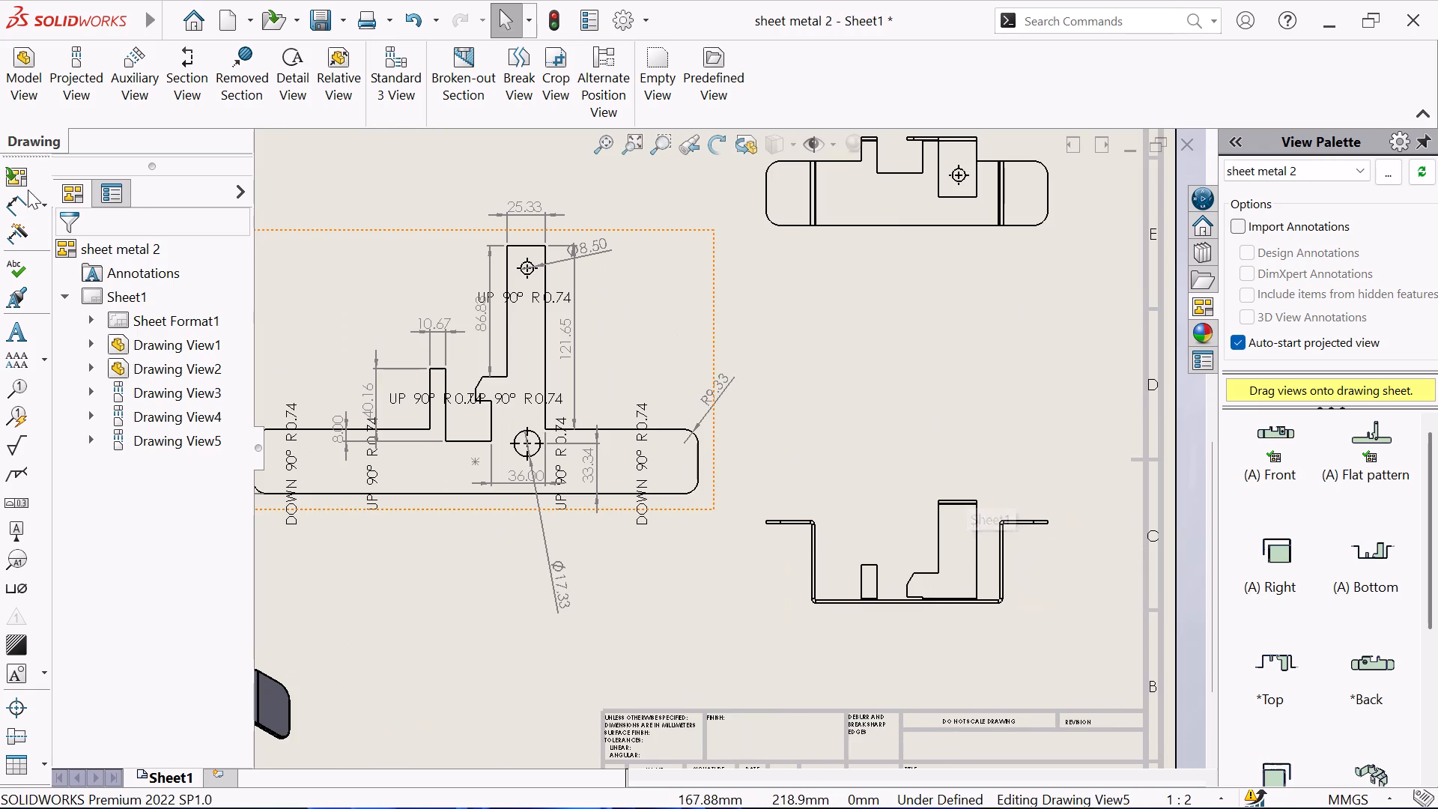
{"action": "left_click", "coordinate": [16, 203]}
{"action": "scroll", "coordinate": [944, 595], "scroll_direction": "down", "scroll_amount": 2}
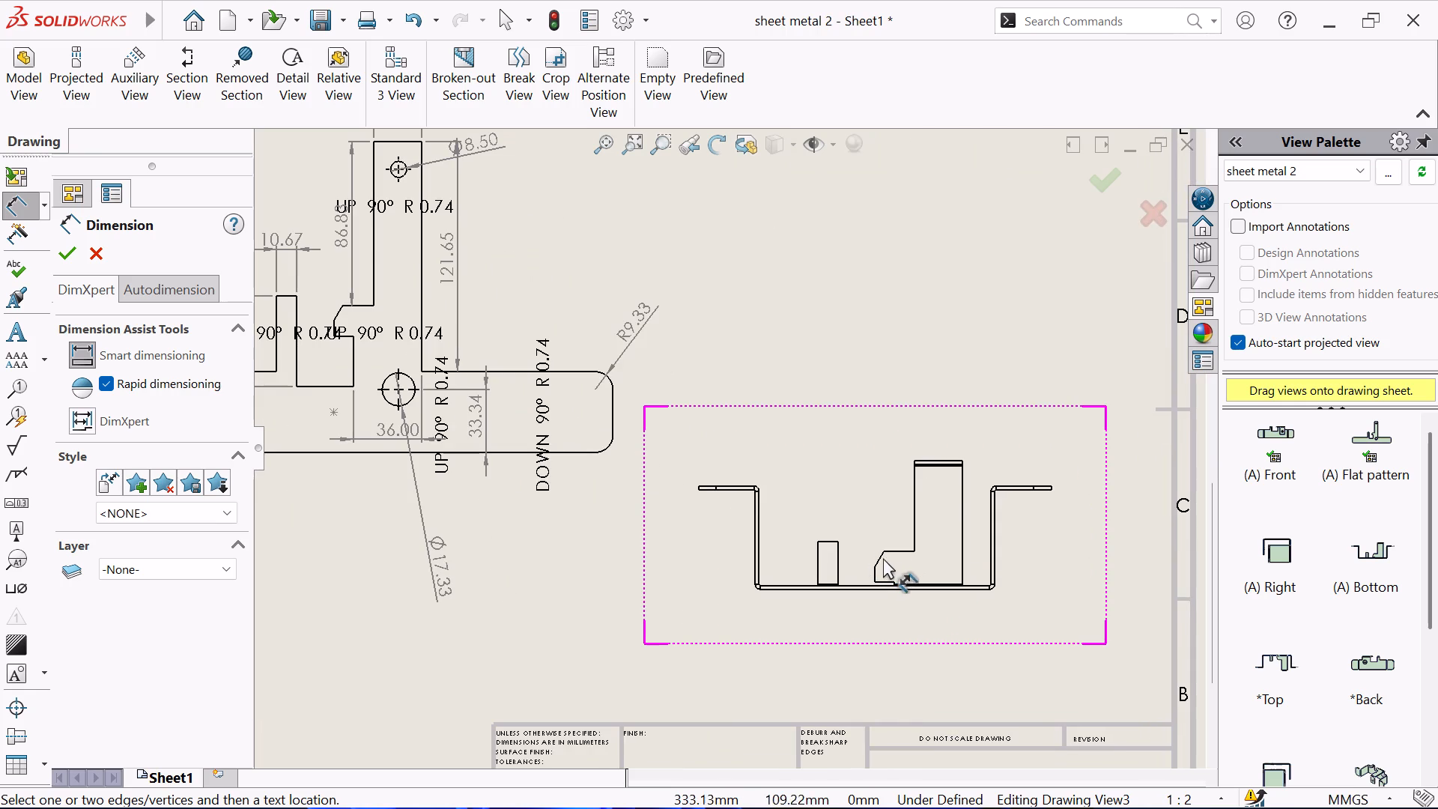
{"action": "left_click", "coordinate": [882, 559]}
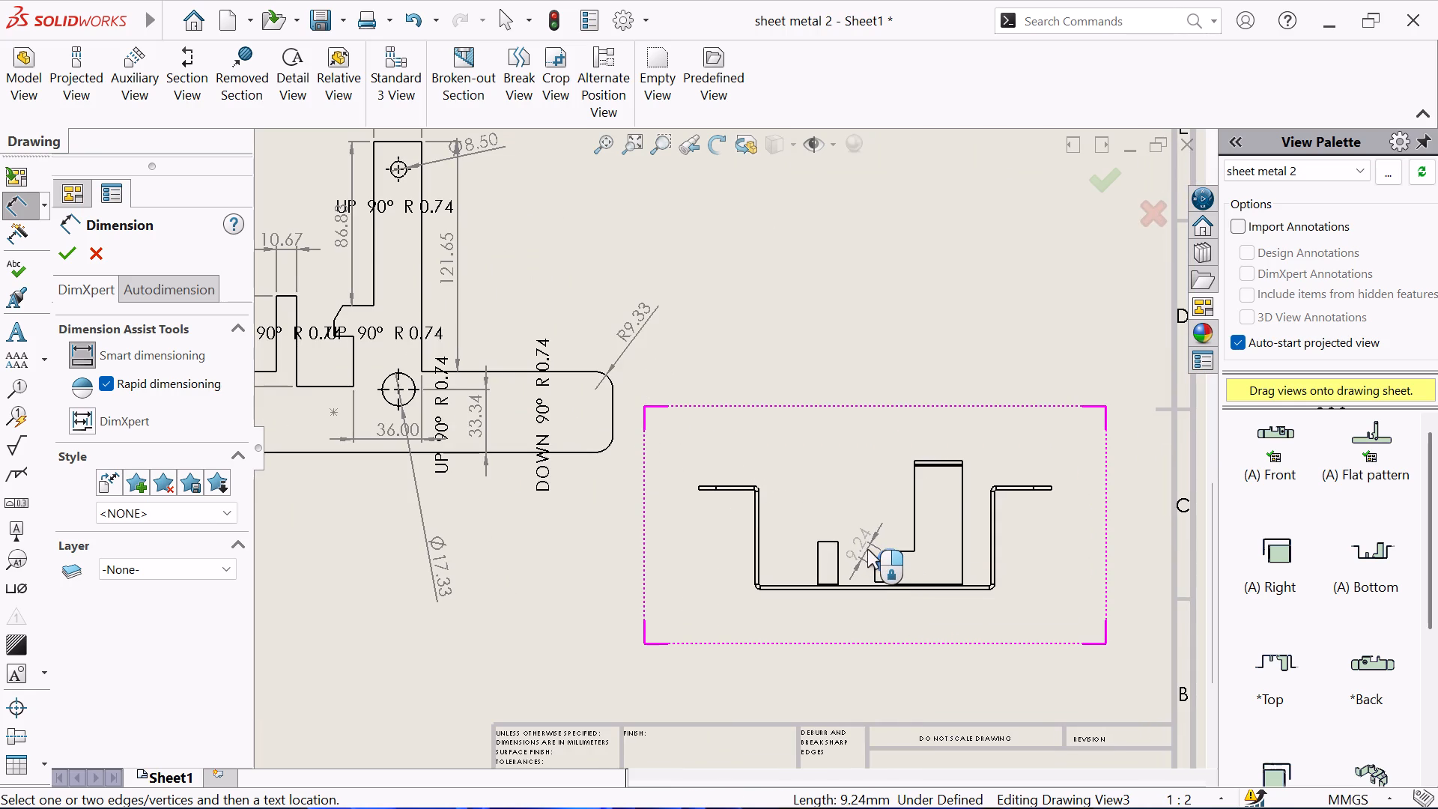
{"action": "key", "text": "Escape"}
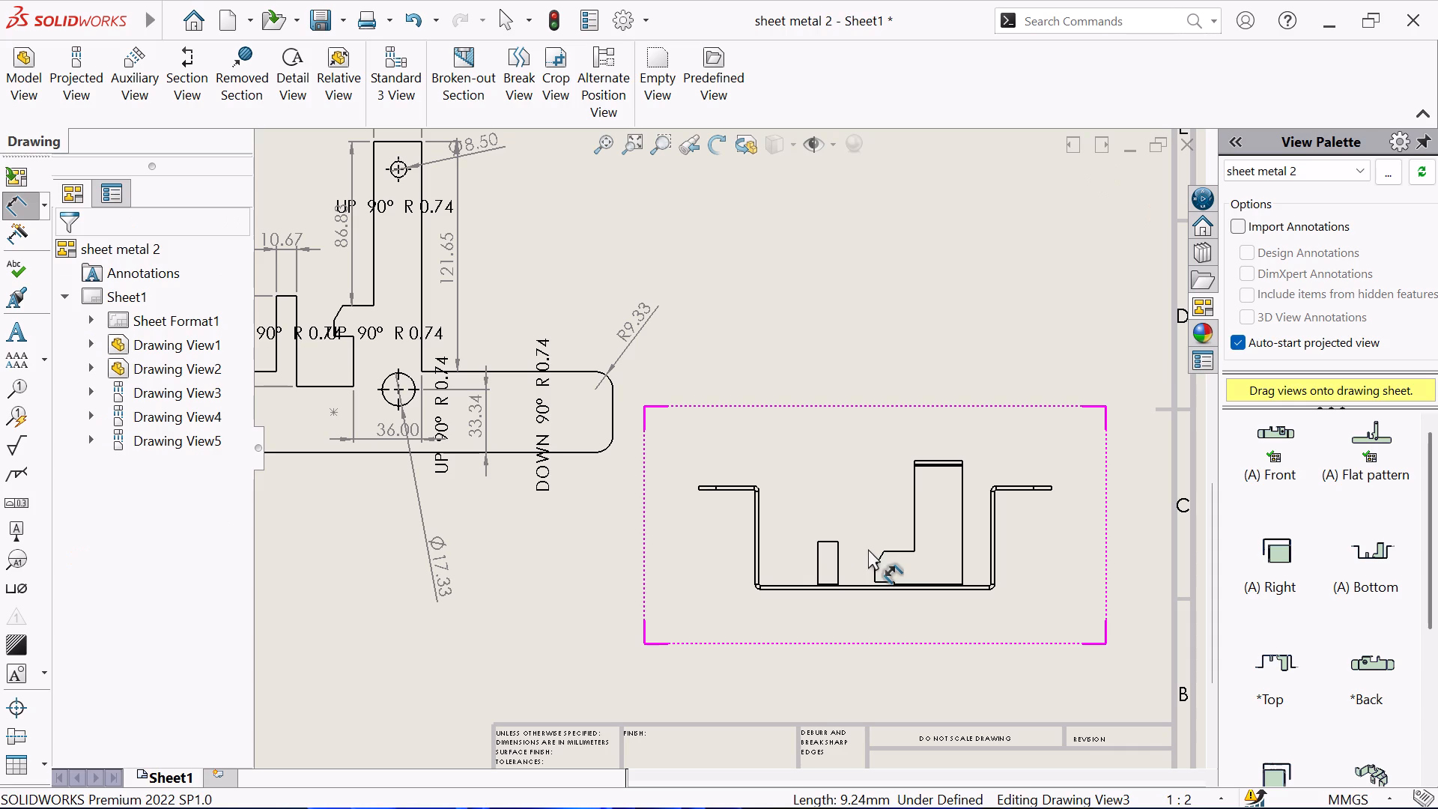
{"action": "left_click", "coordinate": [863, 591]}
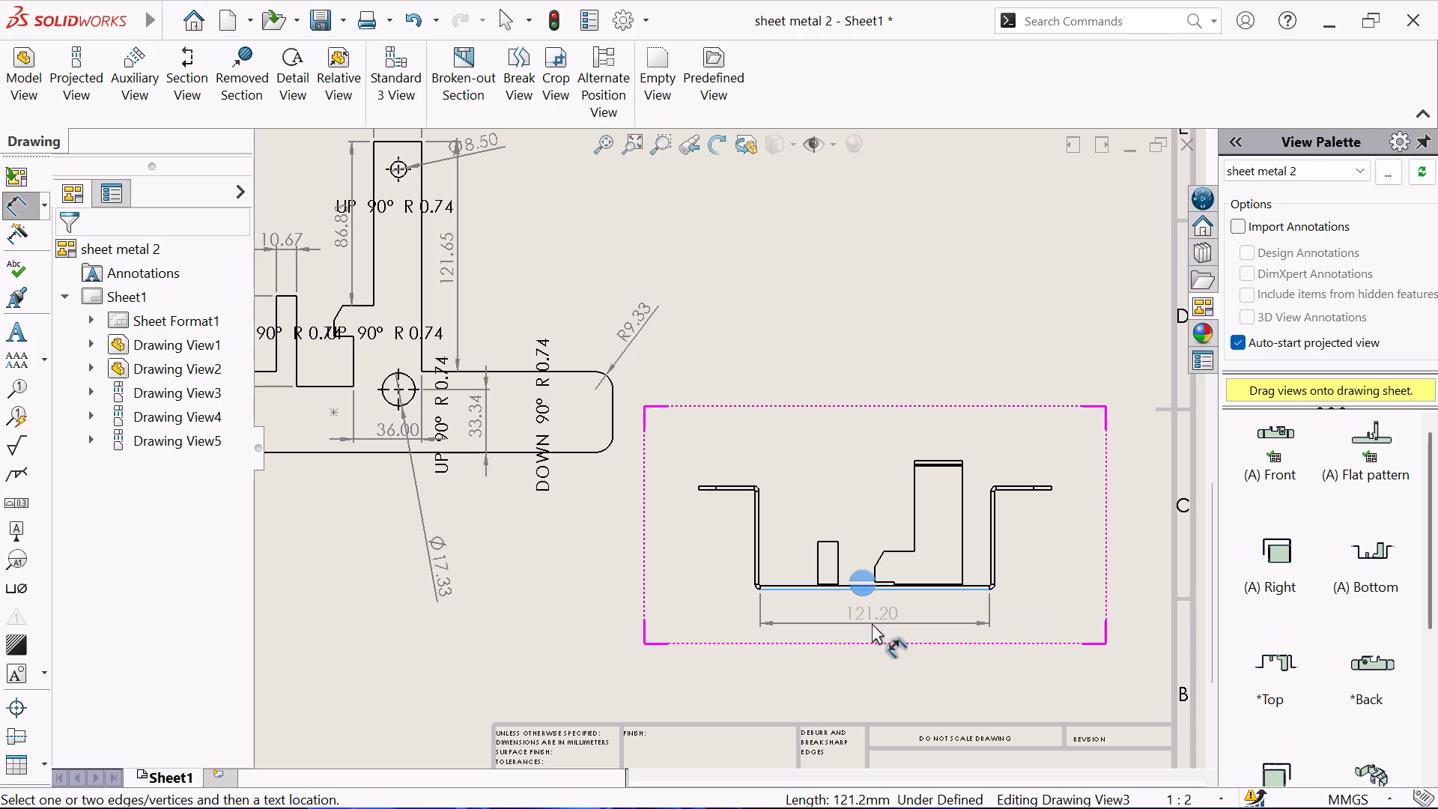
{"action": "key", "text": "Escape"}
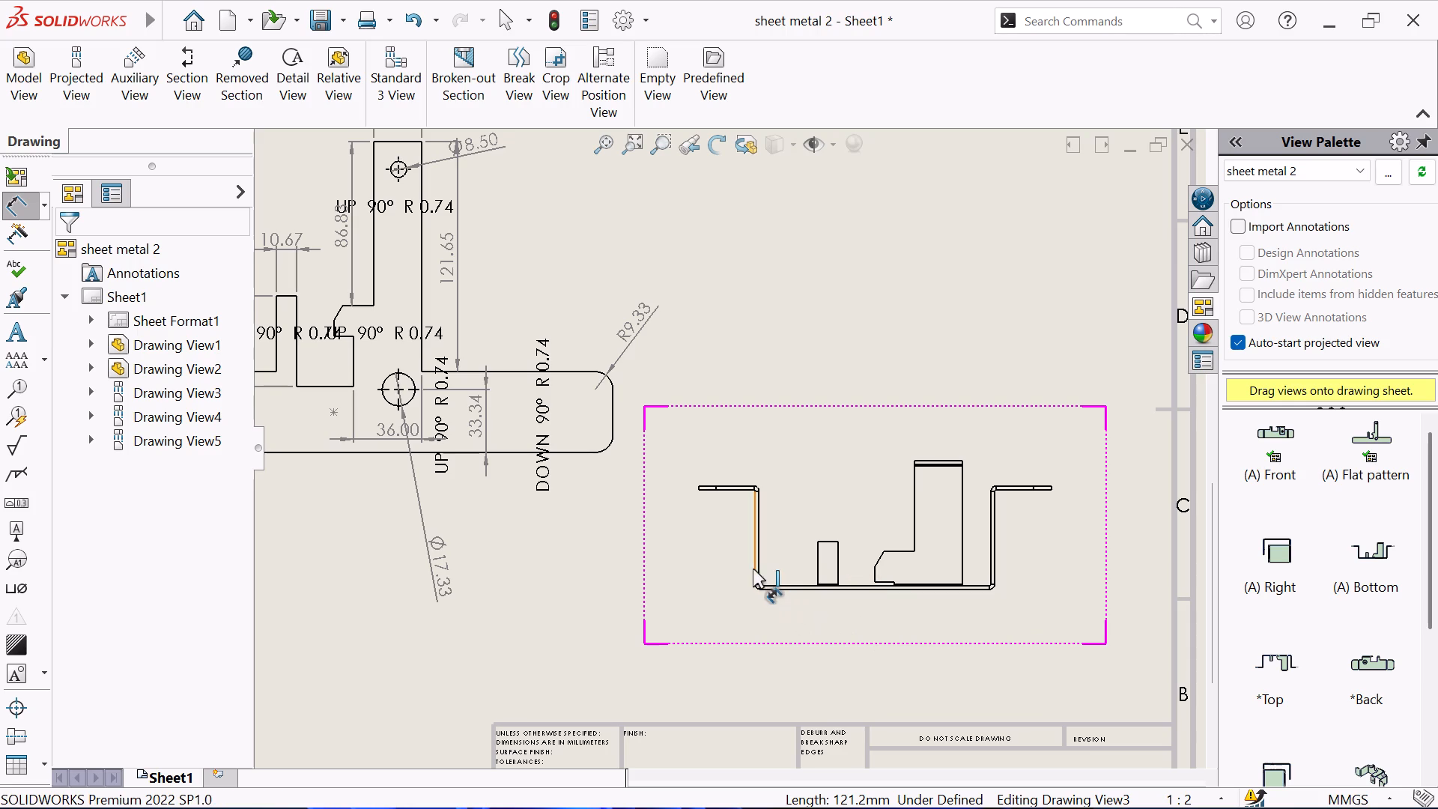
{"action": "left_click", "coordinate": [753, 569]}
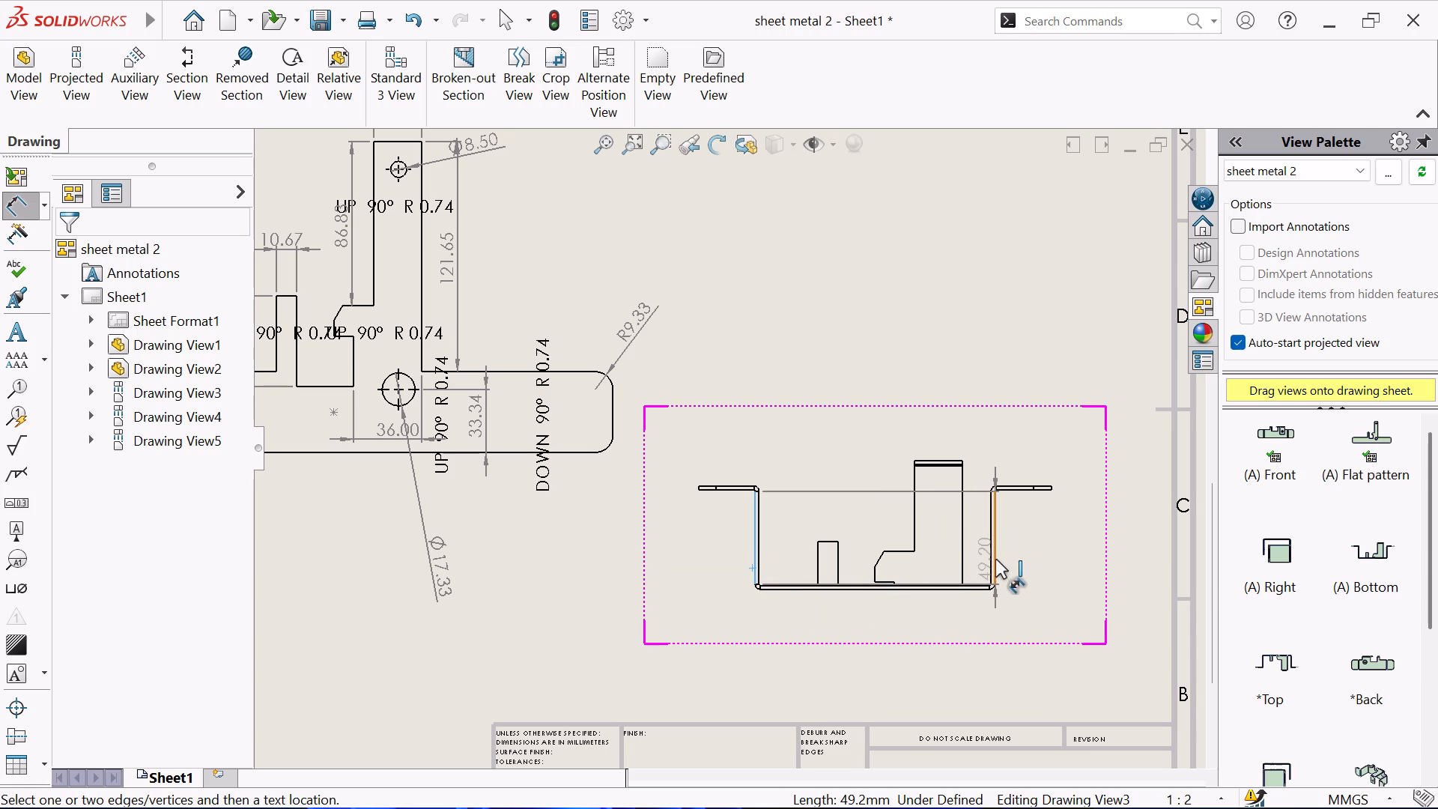
{"action": "left_click", "coordinate": [995, 559]}
{"action": "left_click", "coordinate": [867, 628]}
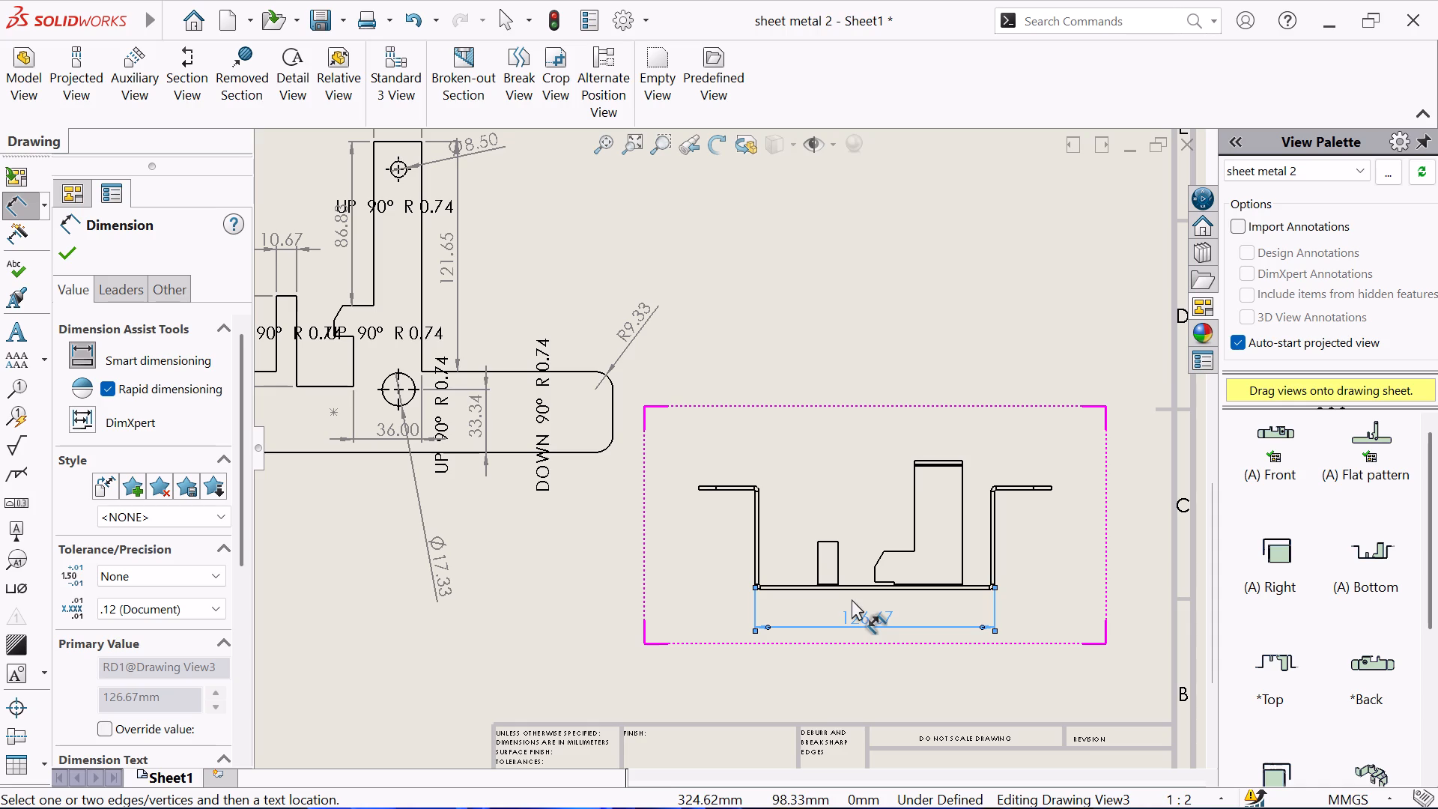
Dimension the short tab's width and the horizontal offset between the tall tab's lower and upper left edges in the bottom view.
{"action": "left_click", "coordinate": [828, 543]}
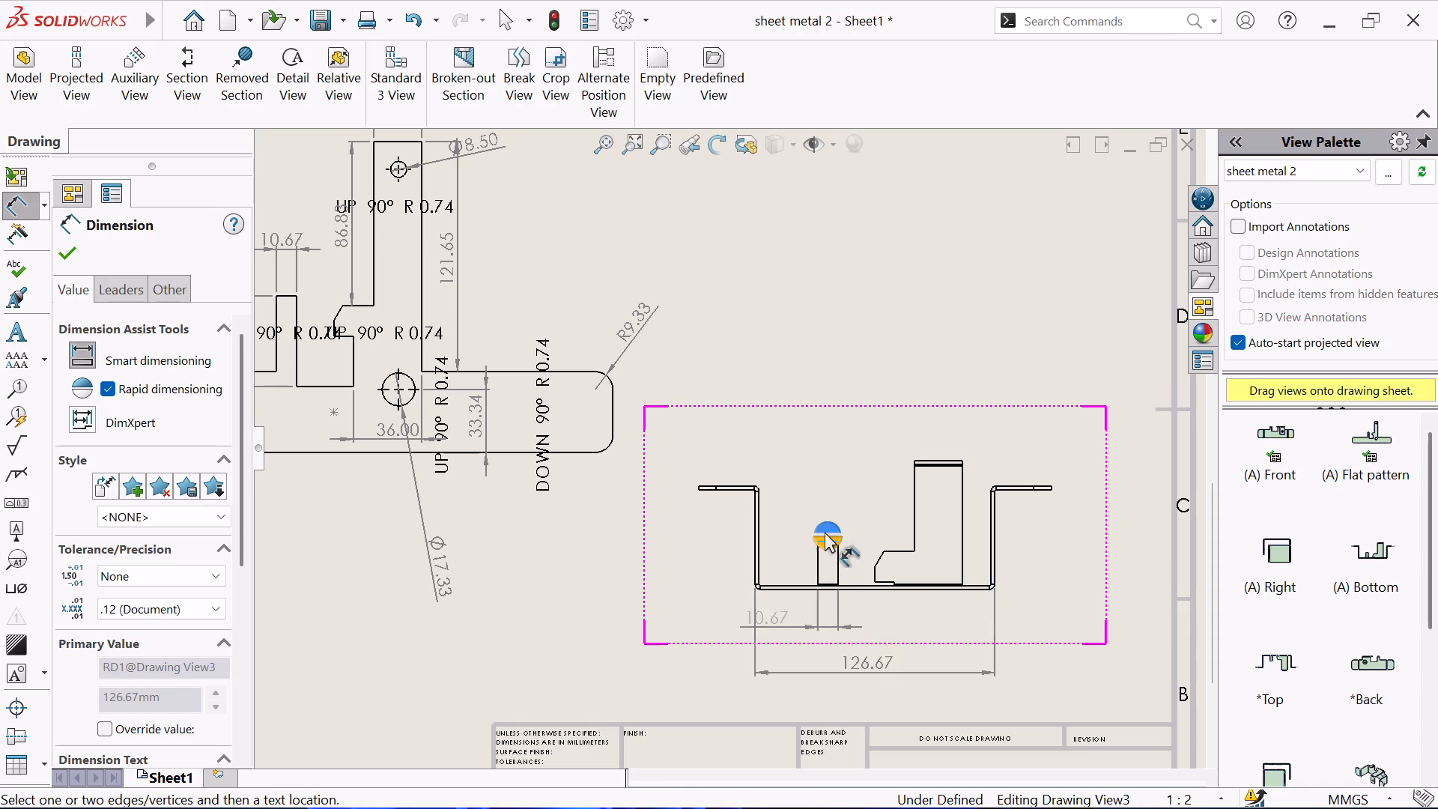
{"action": "left_click", "coordinate": [826, 494]}
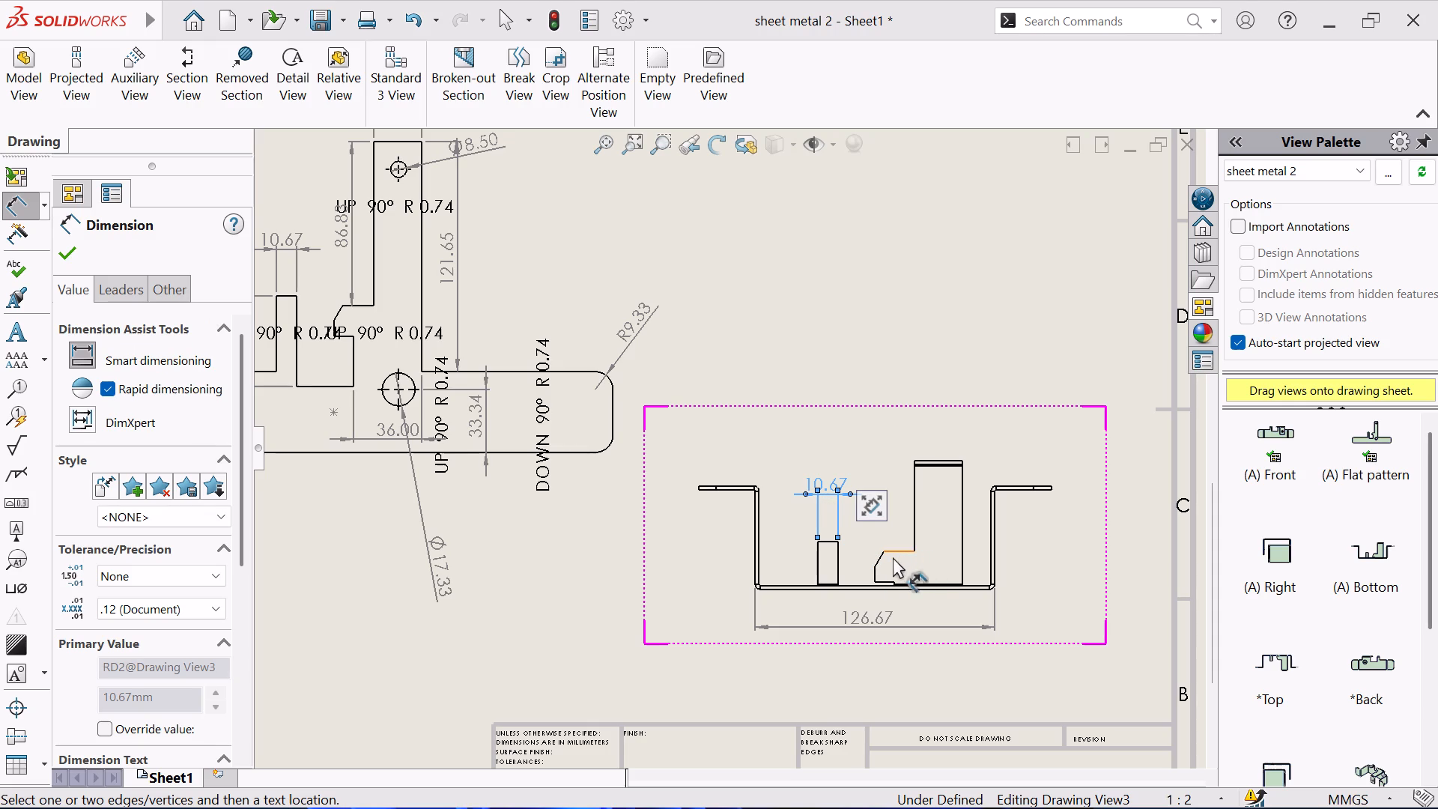
{"action": "left_click", "coordinate": [876, 578]}
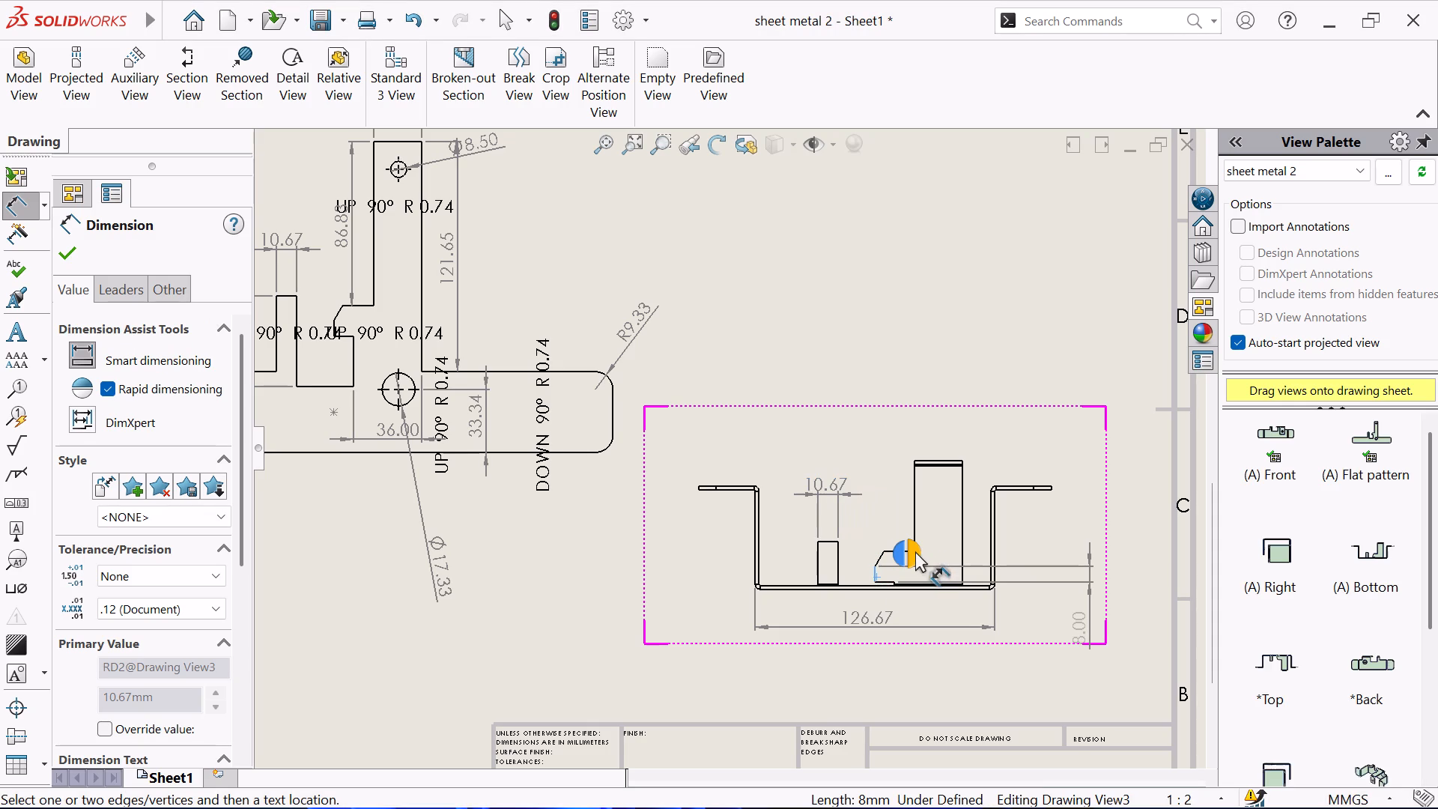
{"action": "left_click", "coordinate": [915, 531]}
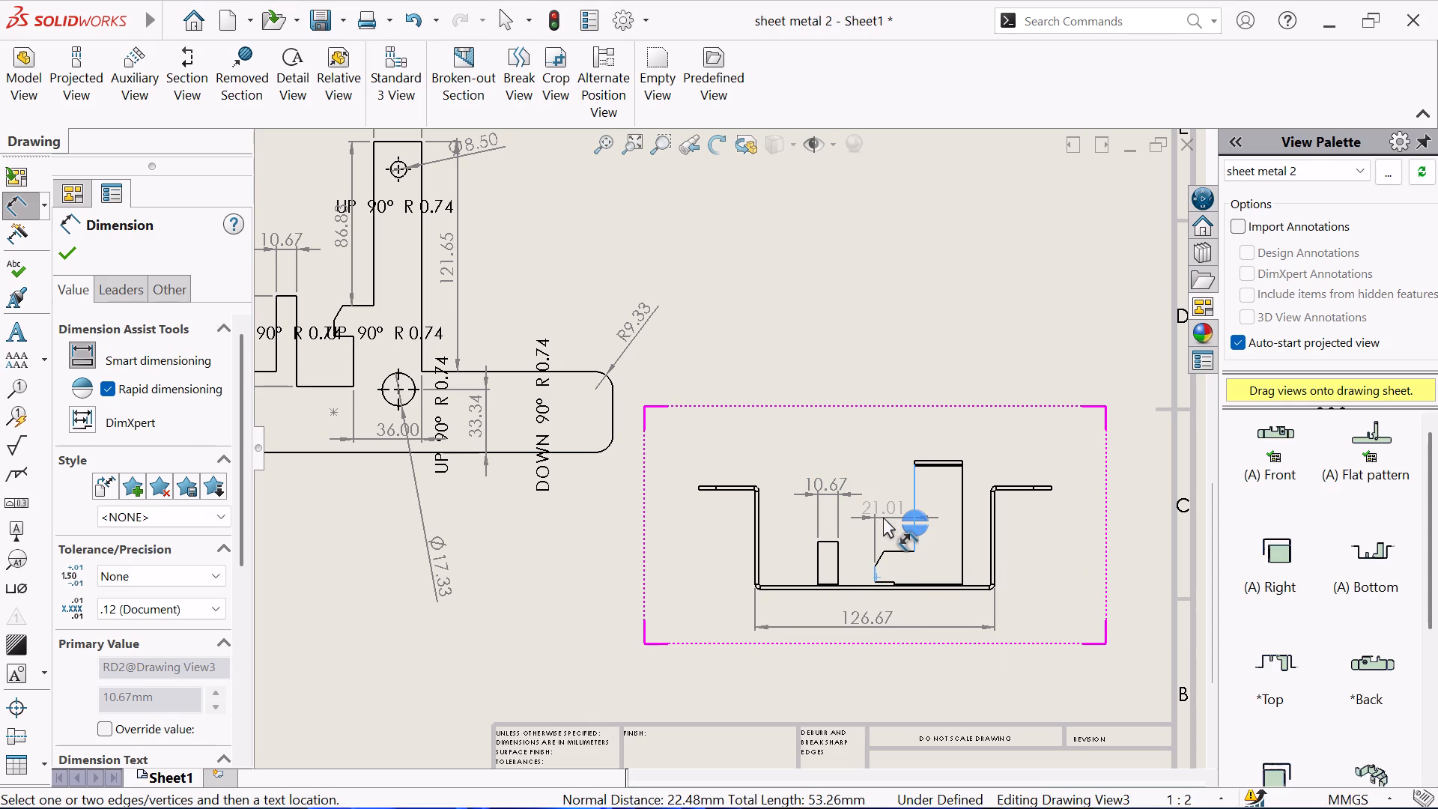
{"action": "left_click", "coordinate": [883, 517]}
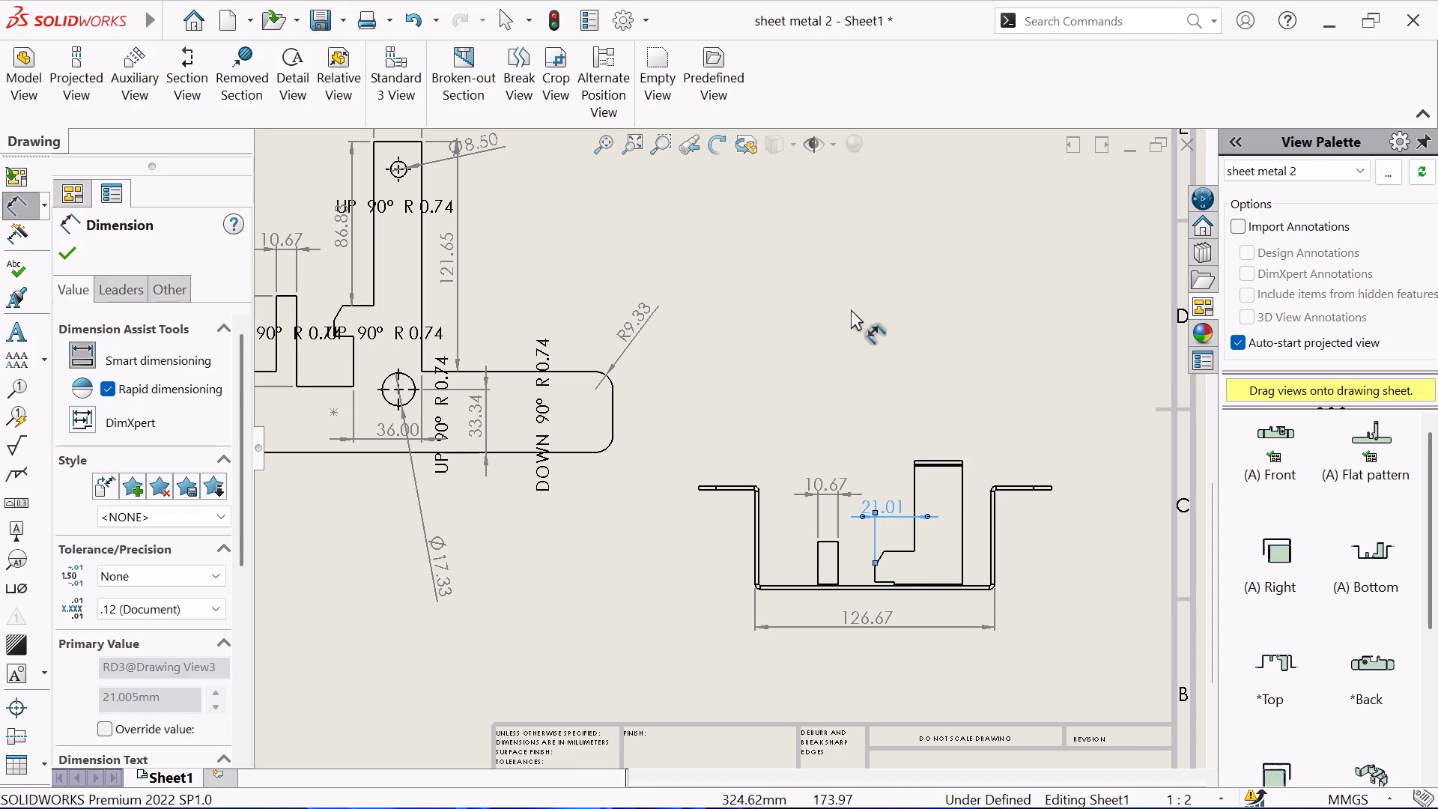
Dimension the right outward flange's horizontal length and its height from the base's underside in the bottom view.
{"action": "left_click", "coordinate": [992, 527]}
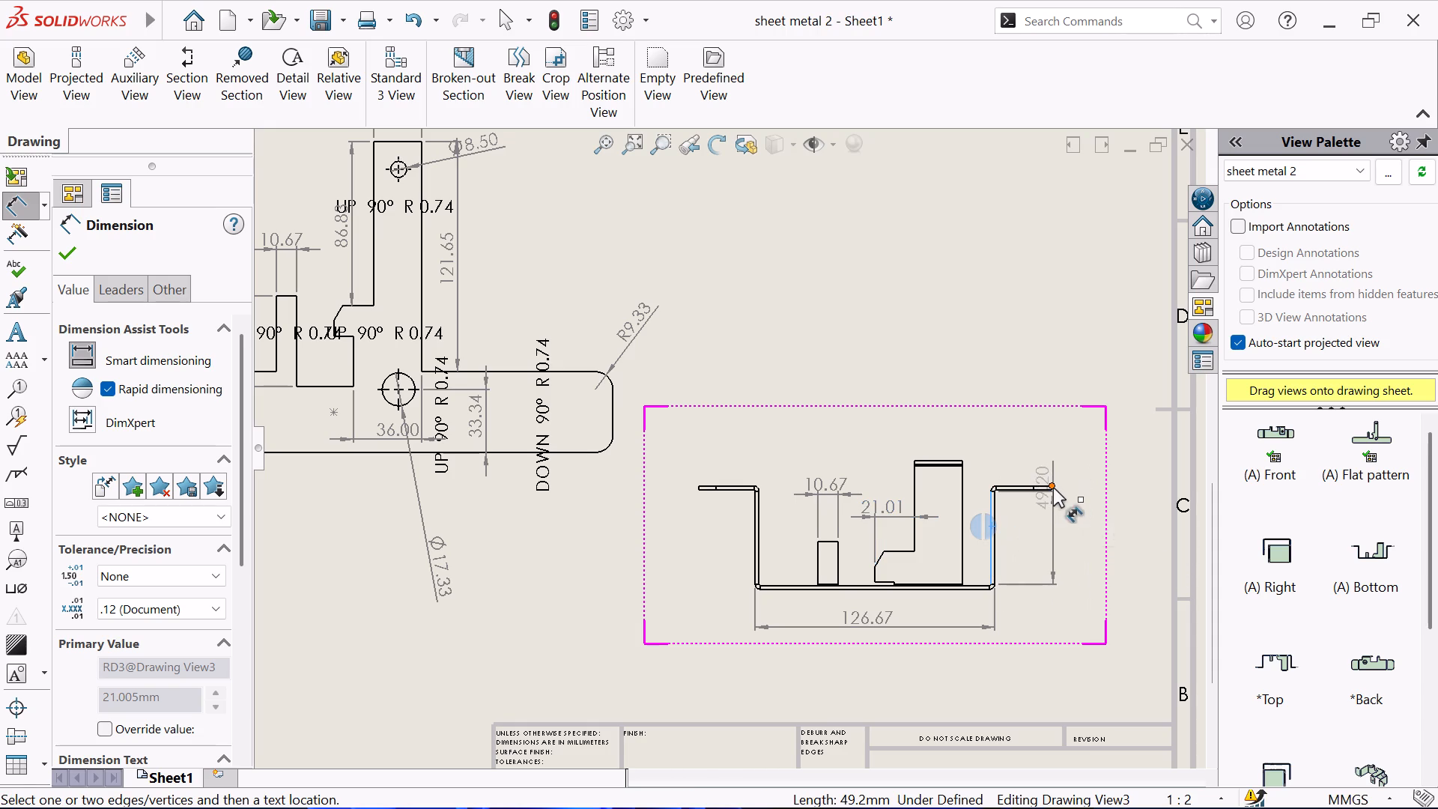
{"action": "left_click", "coordinate": [1053, 488]}
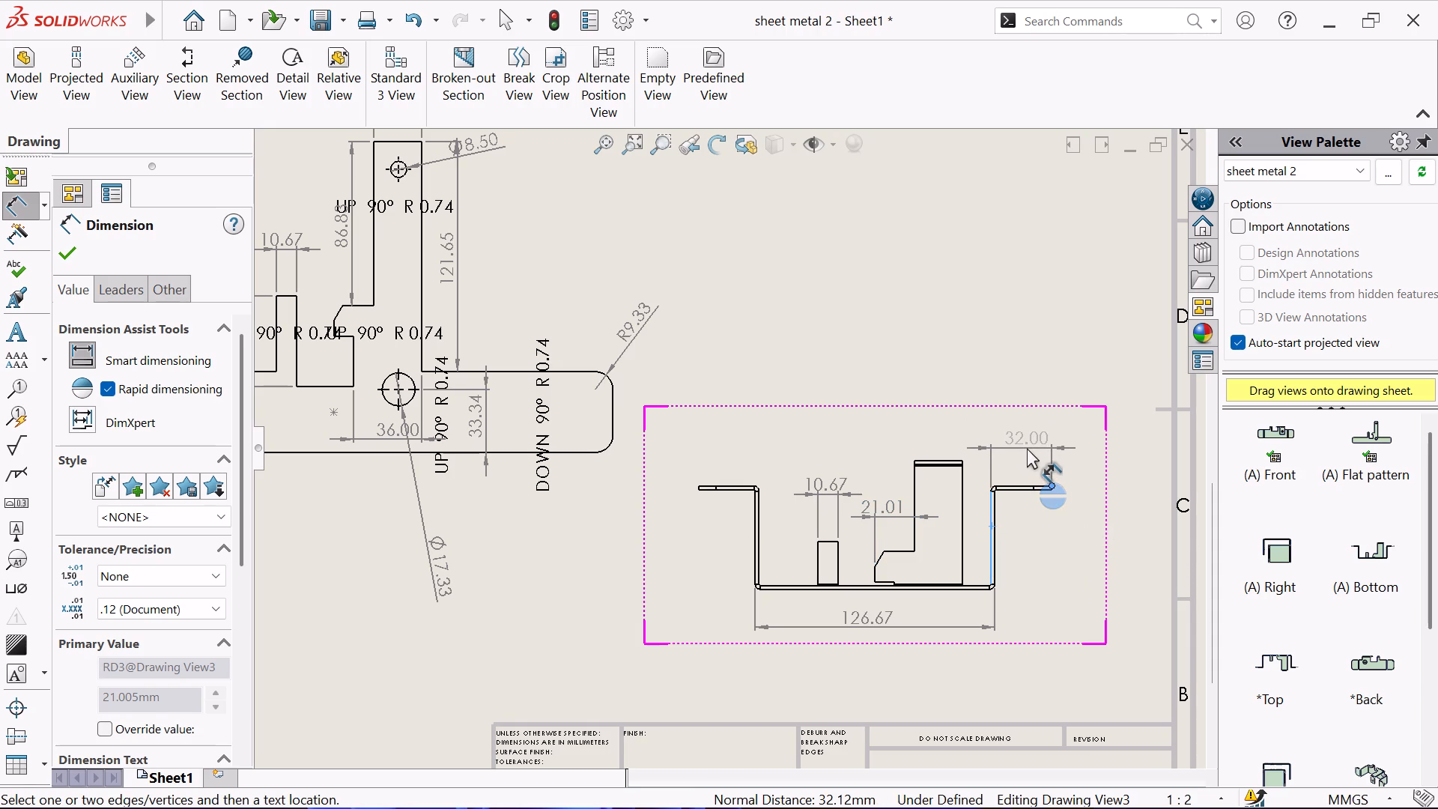
{"action": "left_click", "coordinate": [1027, 448]}
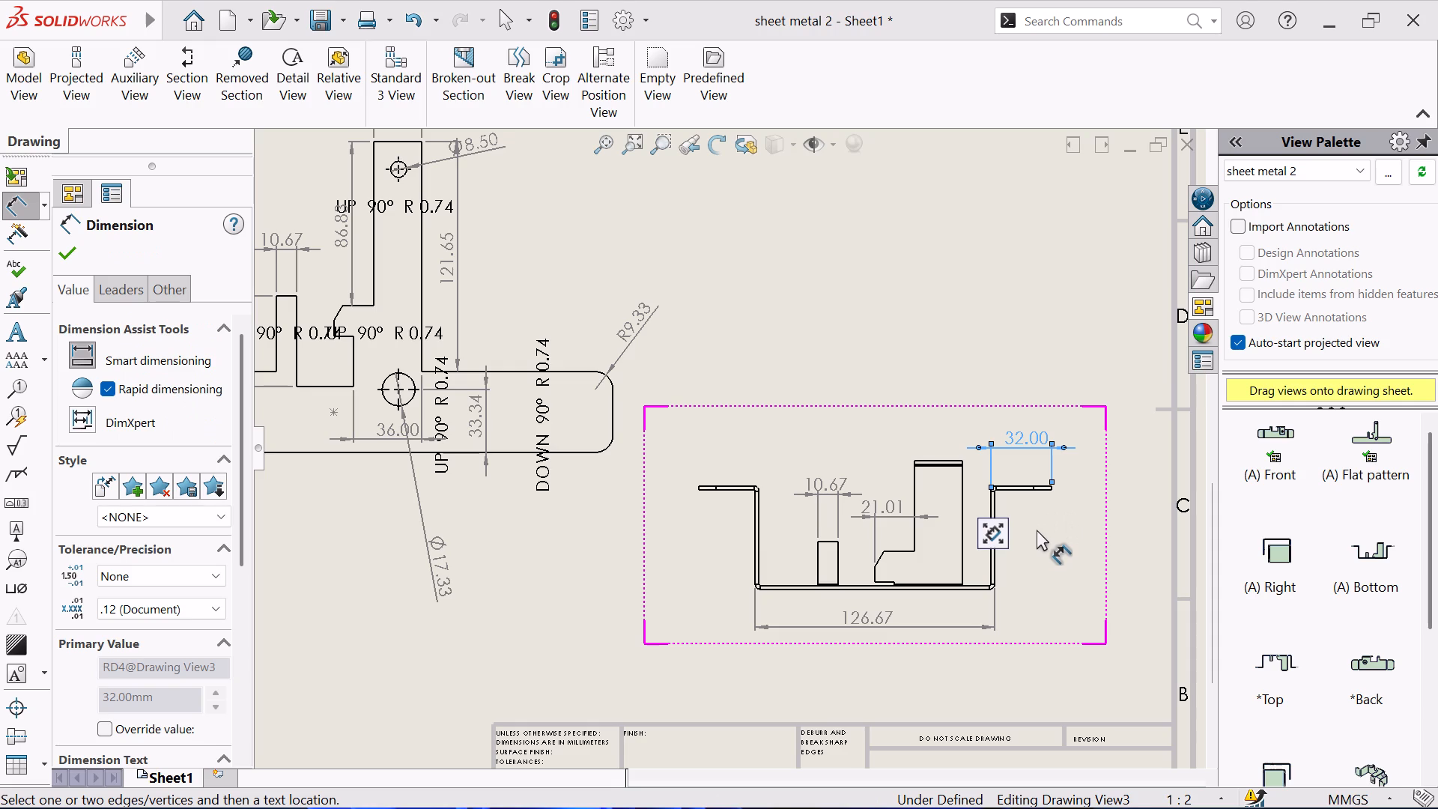
{"action": "left_click", "coordinate": [977, 590]}
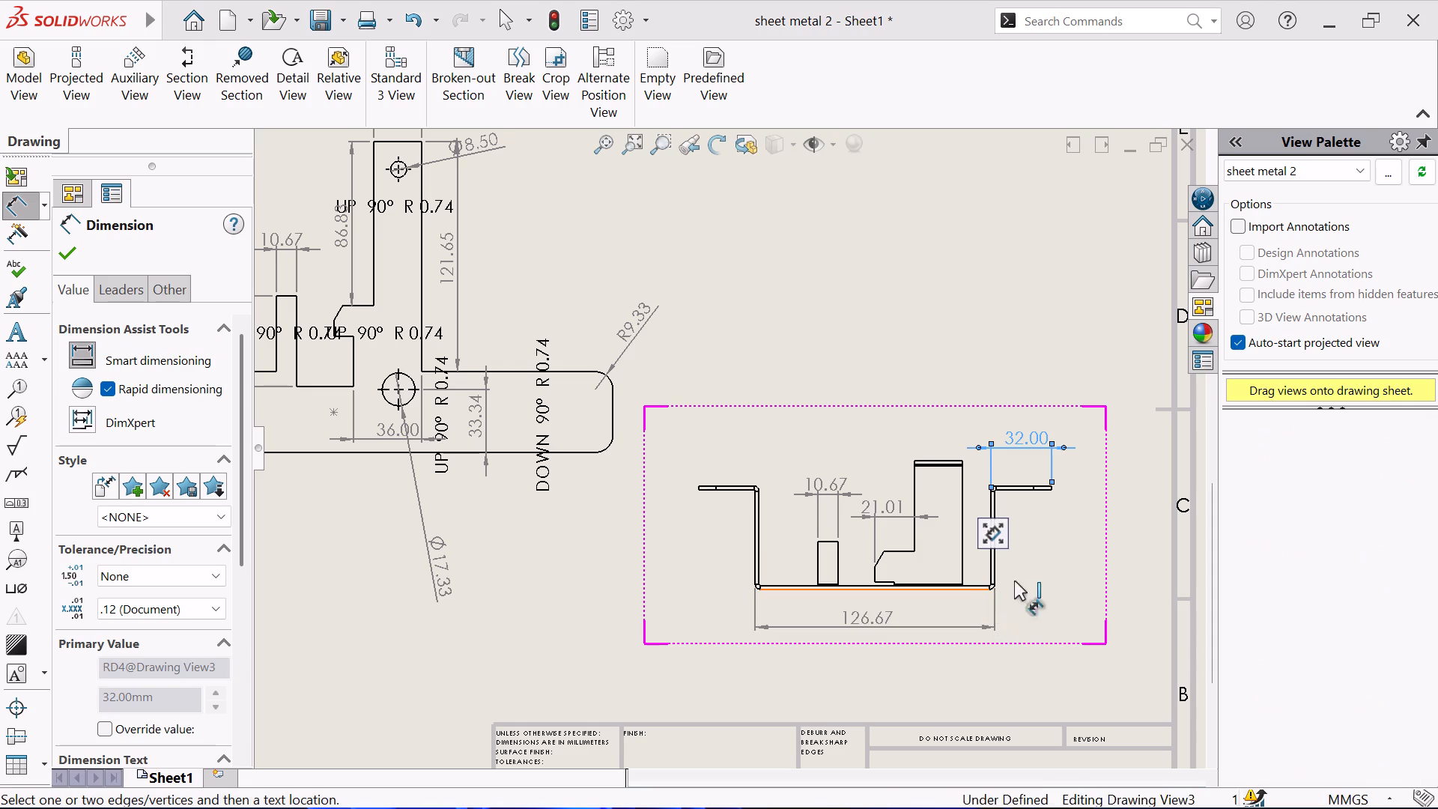
{"action": "left_click", "coordinate": [1039, 485]}
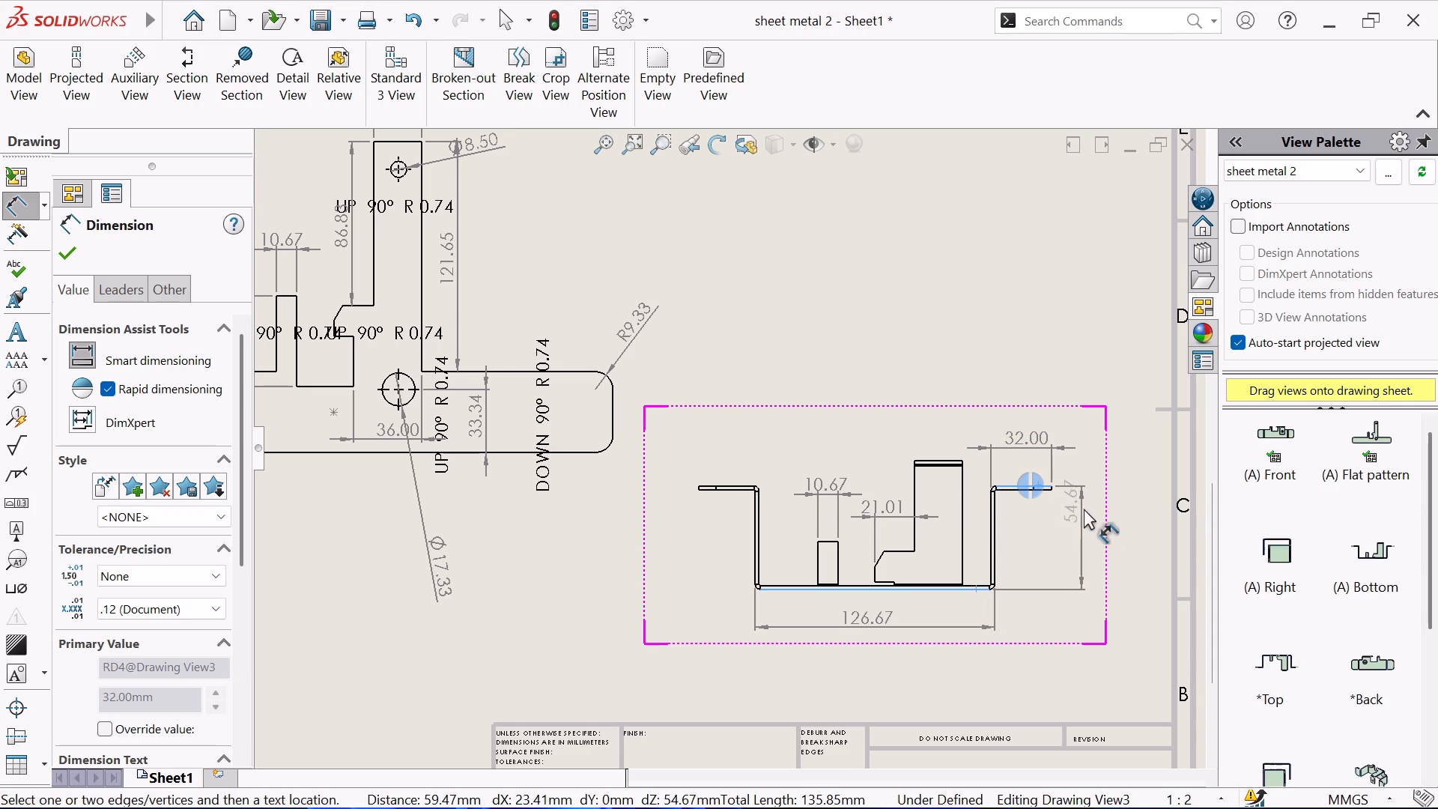
{"action": "left_click", "coordinate": [1086, 534]}
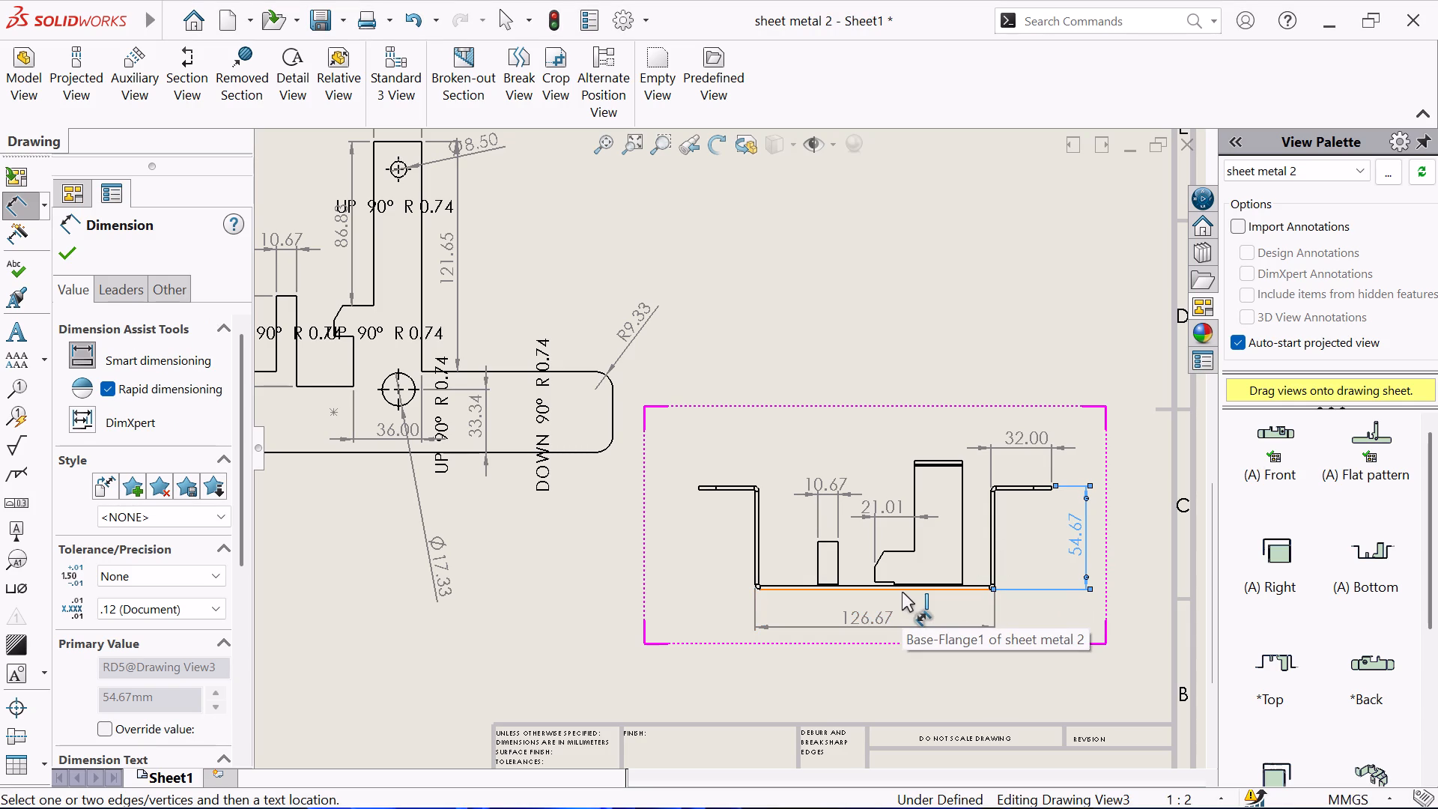
Dimension the small notch's width at the tall tab's foot and the tall tab's full height in the bottom view.
{"action": "scroll", "coordinate": [902, 592], "scroll_direction": "down", "scroll_amount": 1}
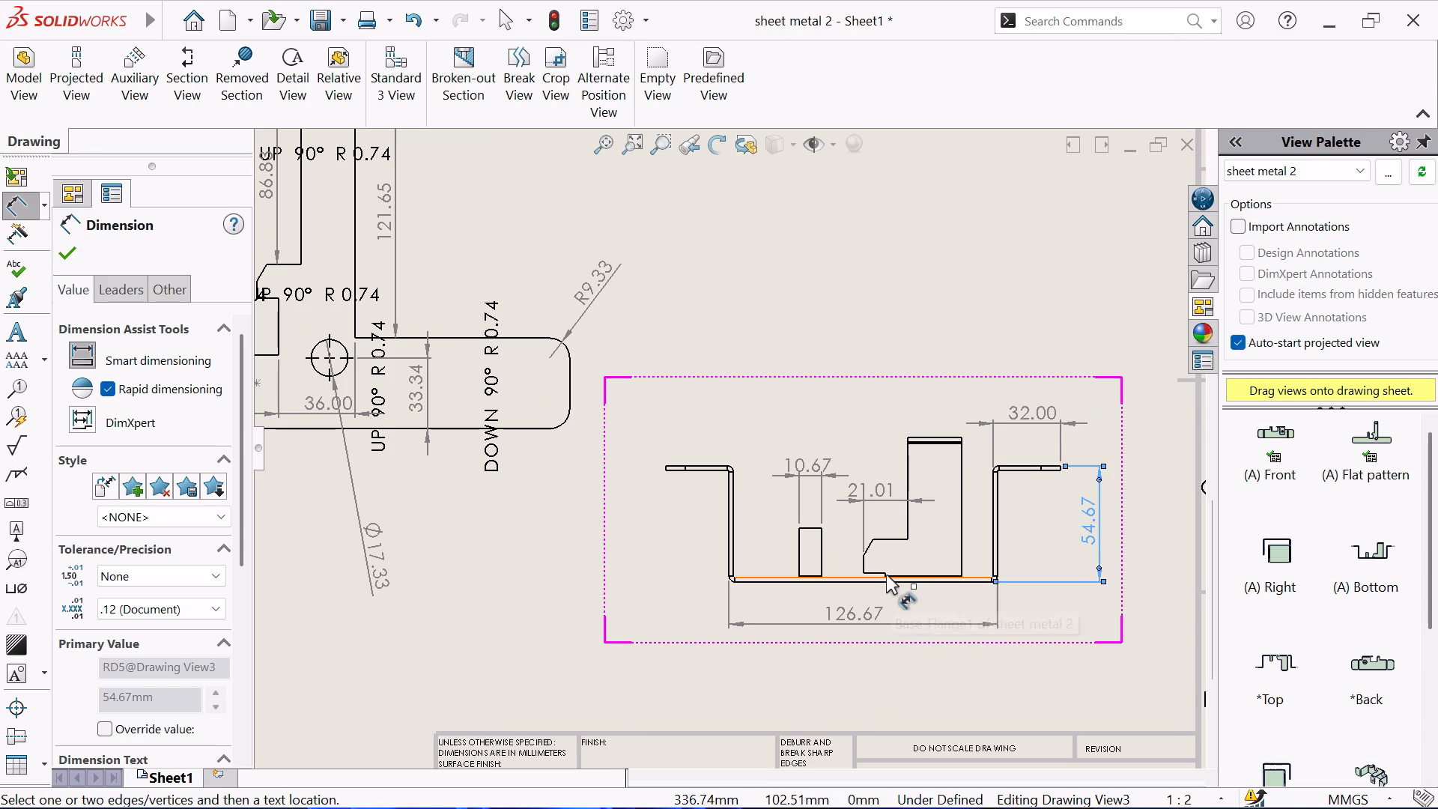
{"action": "left_click", "coordinate": [885, 574]}
{"action": "left_click", "coordinate": [865, 572]}
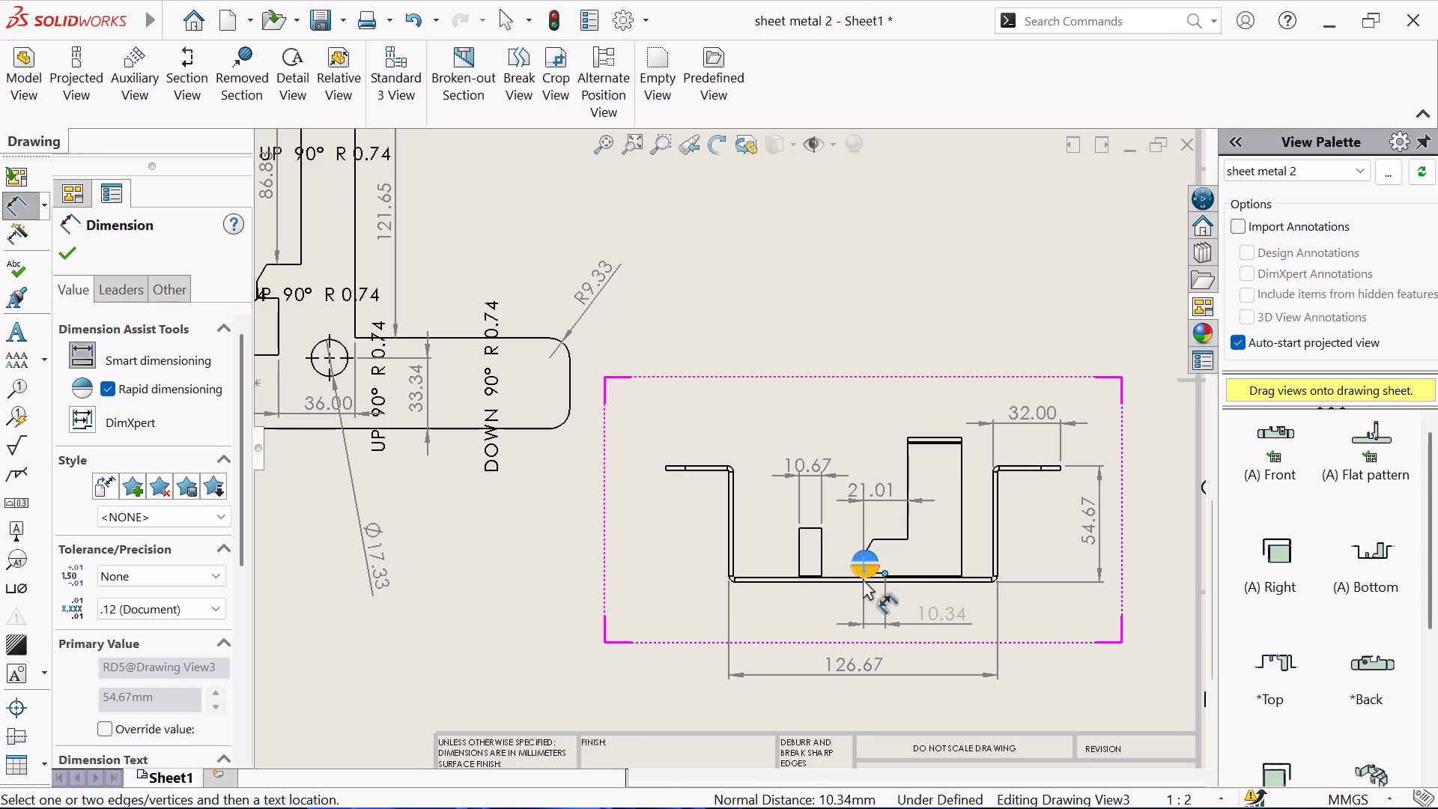
{"action": "left_click", "coordinate": [876, 599]}
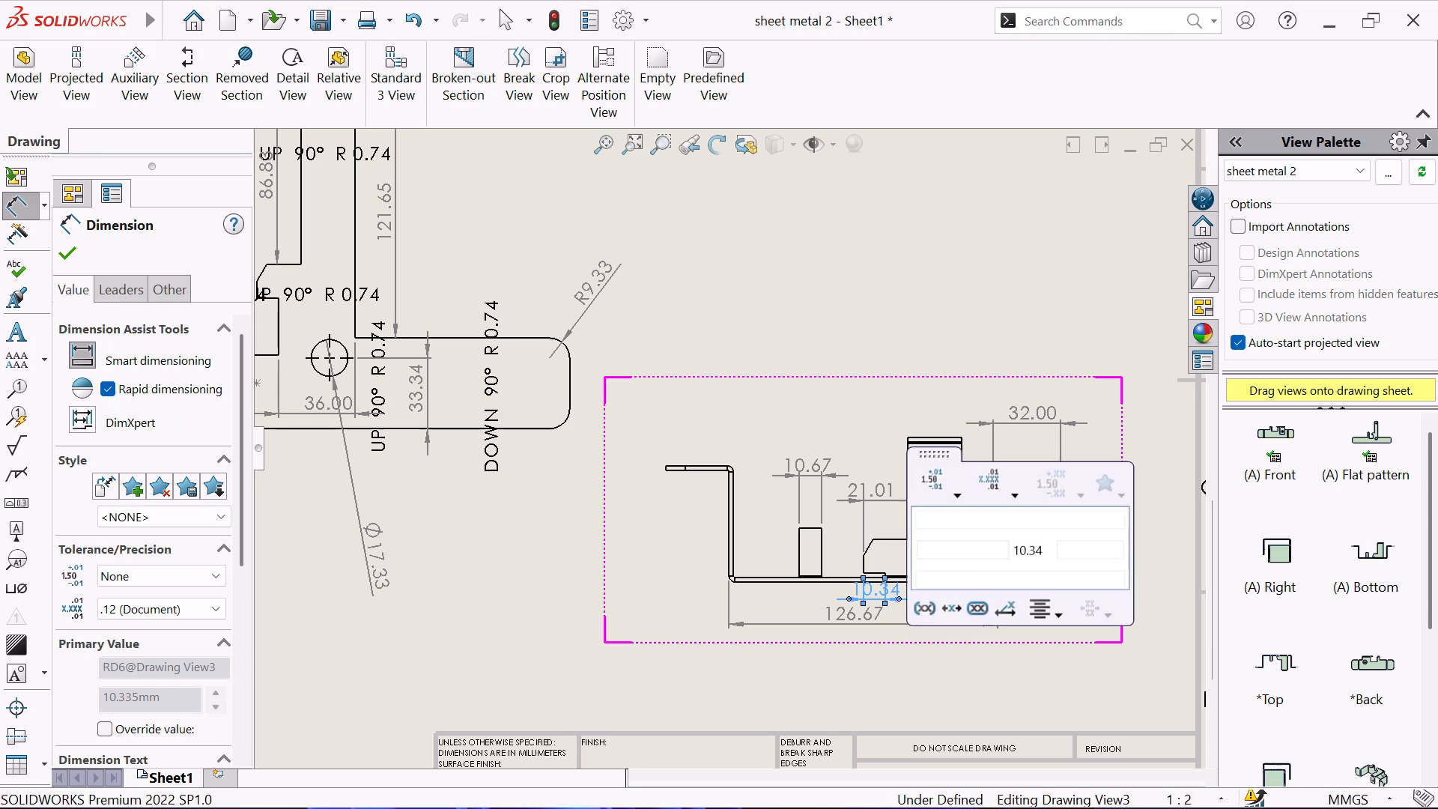
{"action": "left_click", "coordinate": [940, 437]}
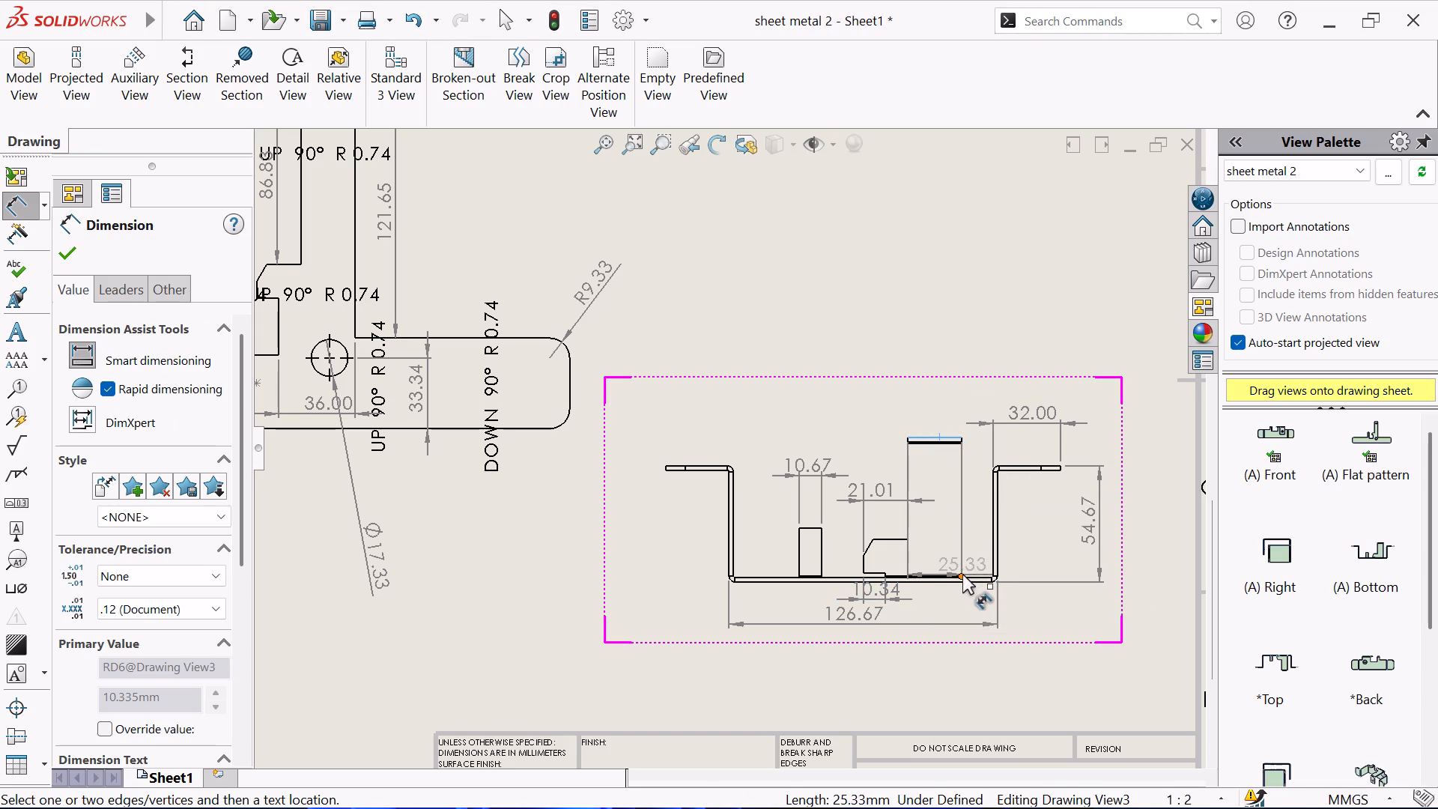
{"action": "left_click", "coordinate": [962, 575]}
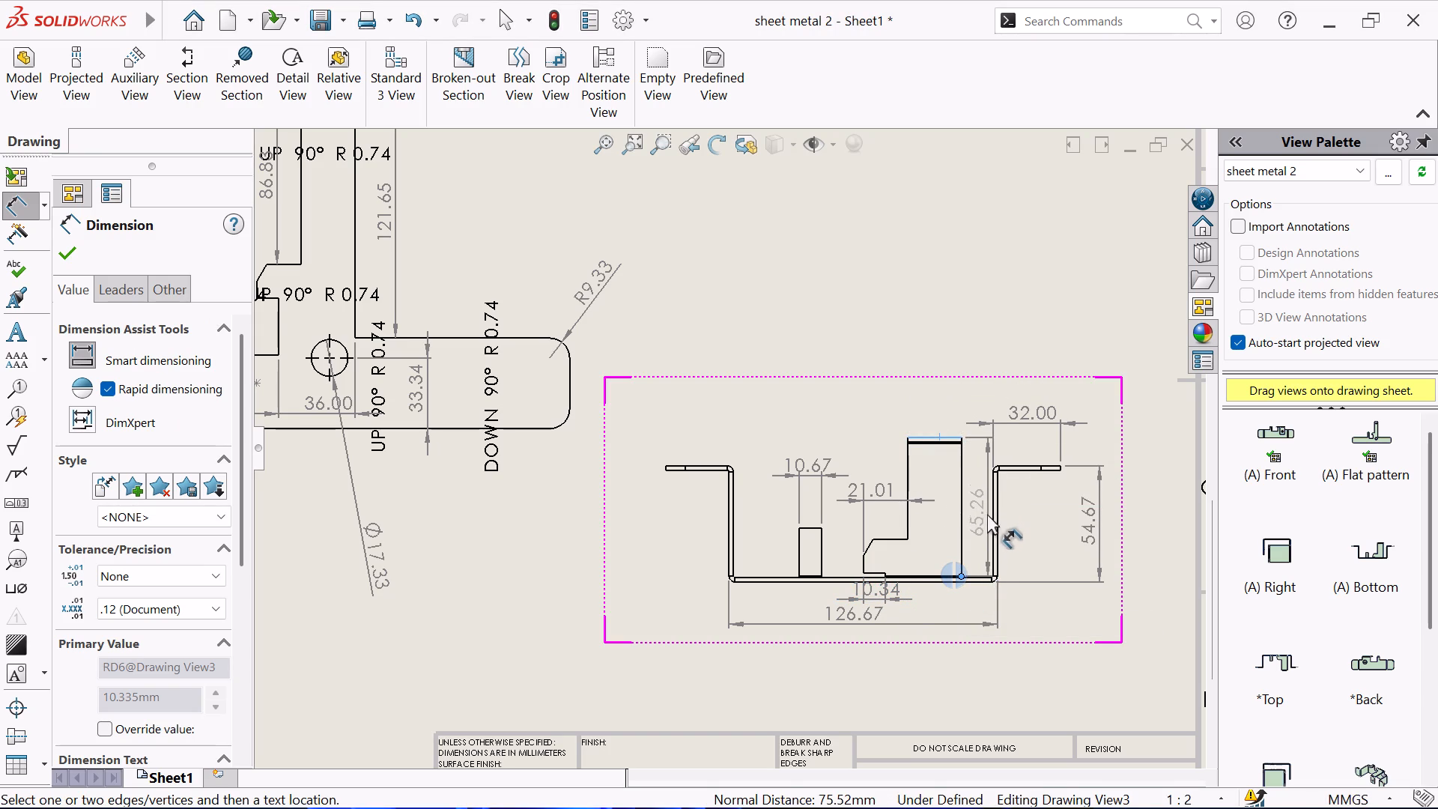
{"action": "left_click", "coordinate": [986, 518]}
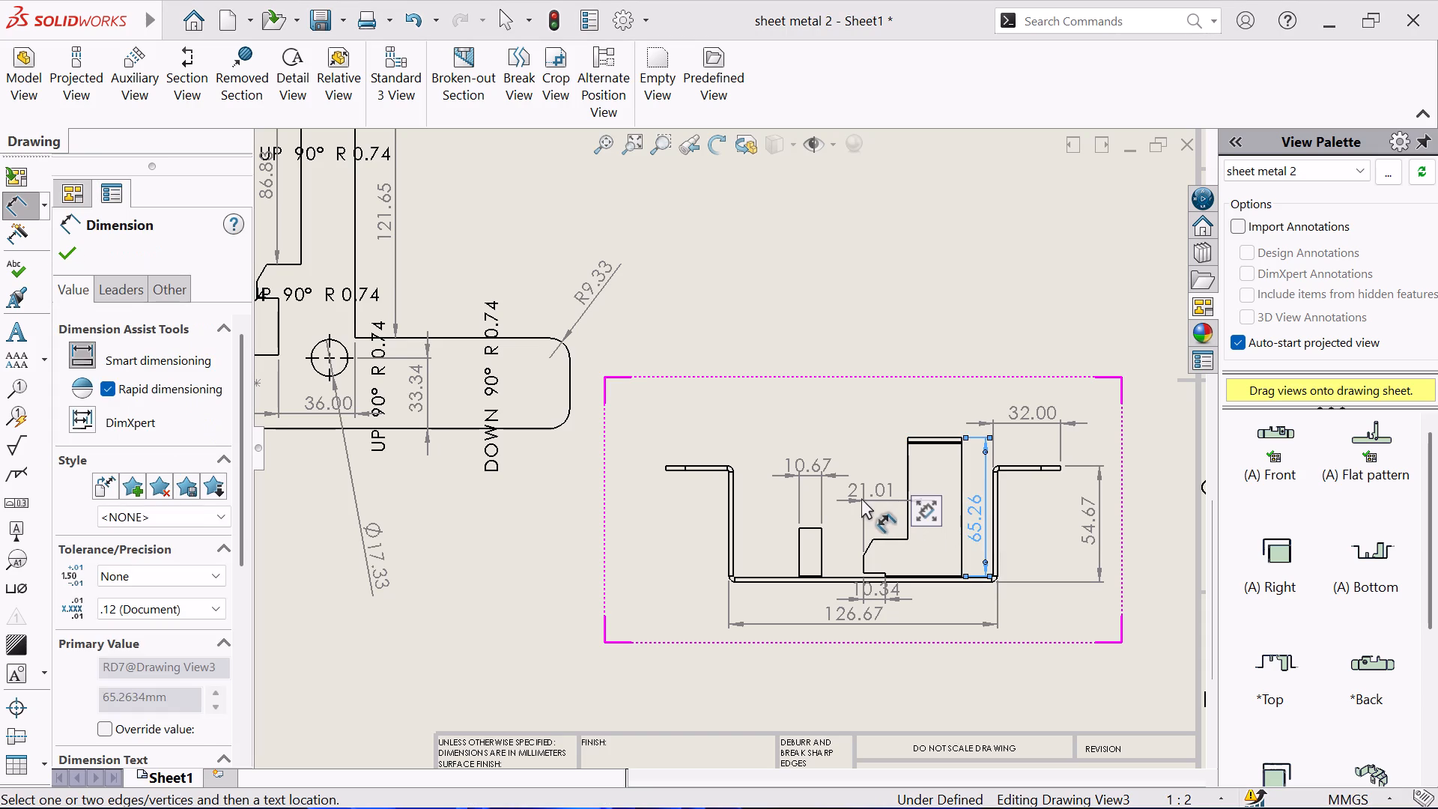
Dimension the upper right corner's radius and the width of the folded tab's lower edge in the front view.
{"action": "scroll", "coordinate": [861, 498], "scroll_direction": "up", "scroll_amount": 3}
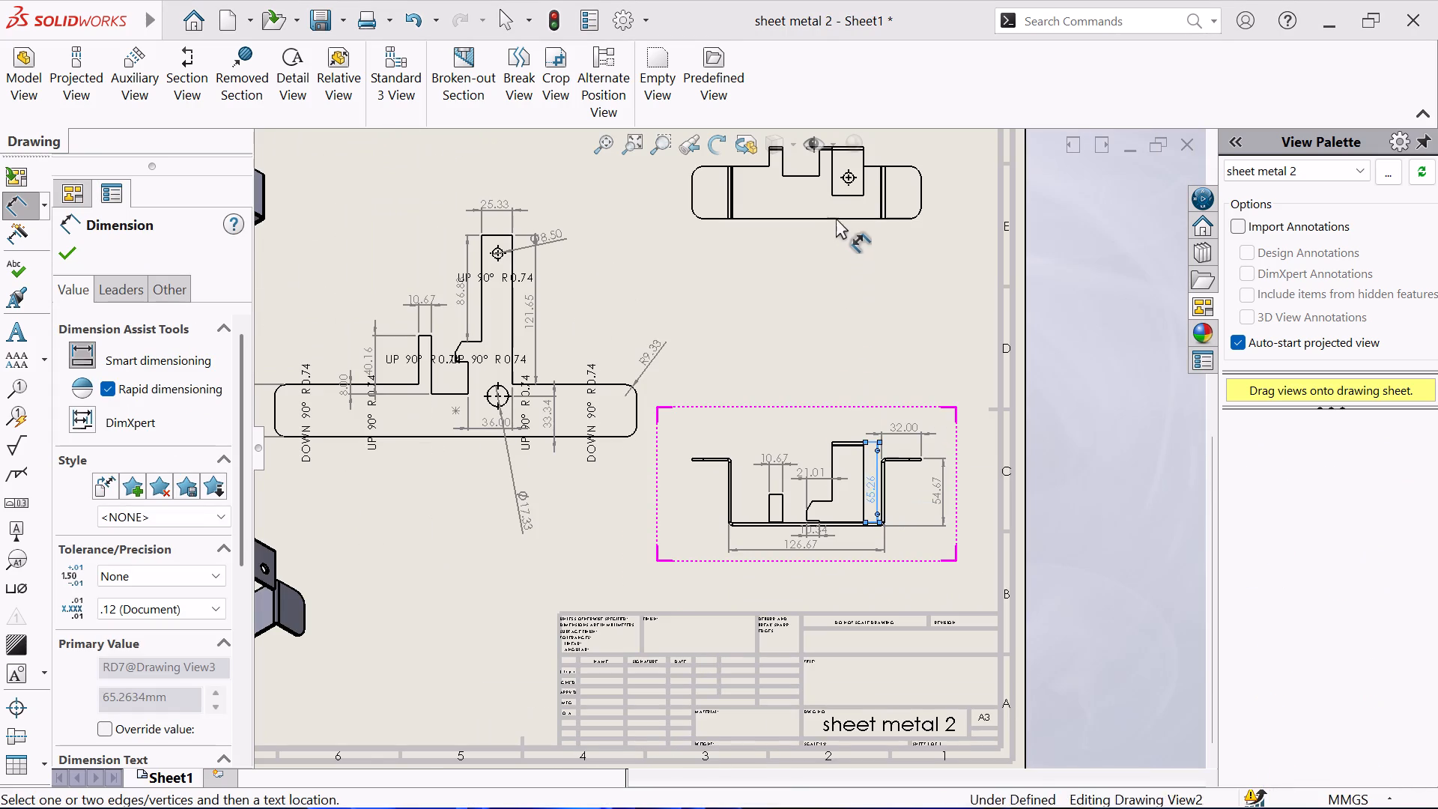
{"action": "scroll", "coordinate": [871, 168], "scroll_direction": "down", "scroll_amount": 2}
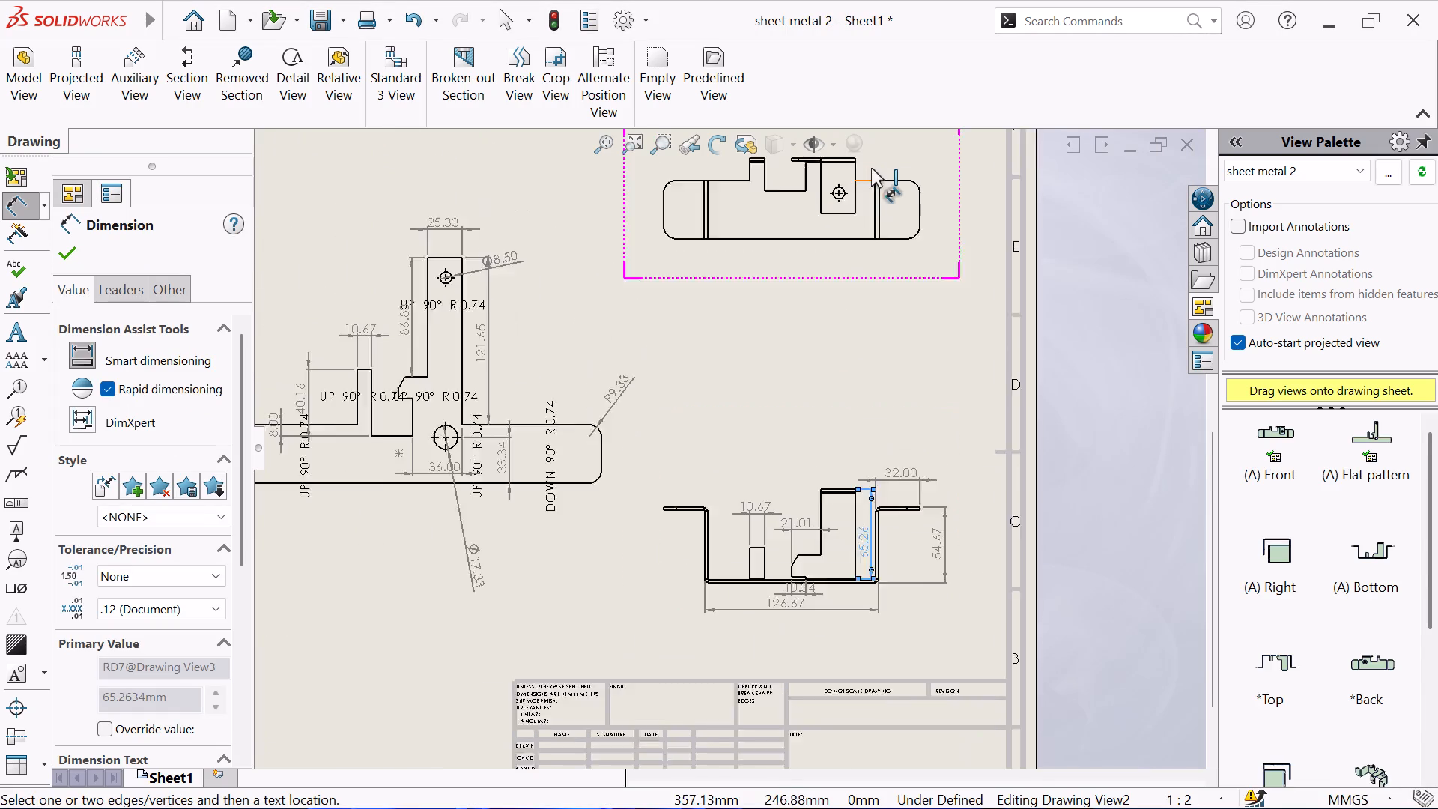
{"action": "scroll", "coordinate": [871, 168], "scroll_direction": "down", "scroll_amount": 1}
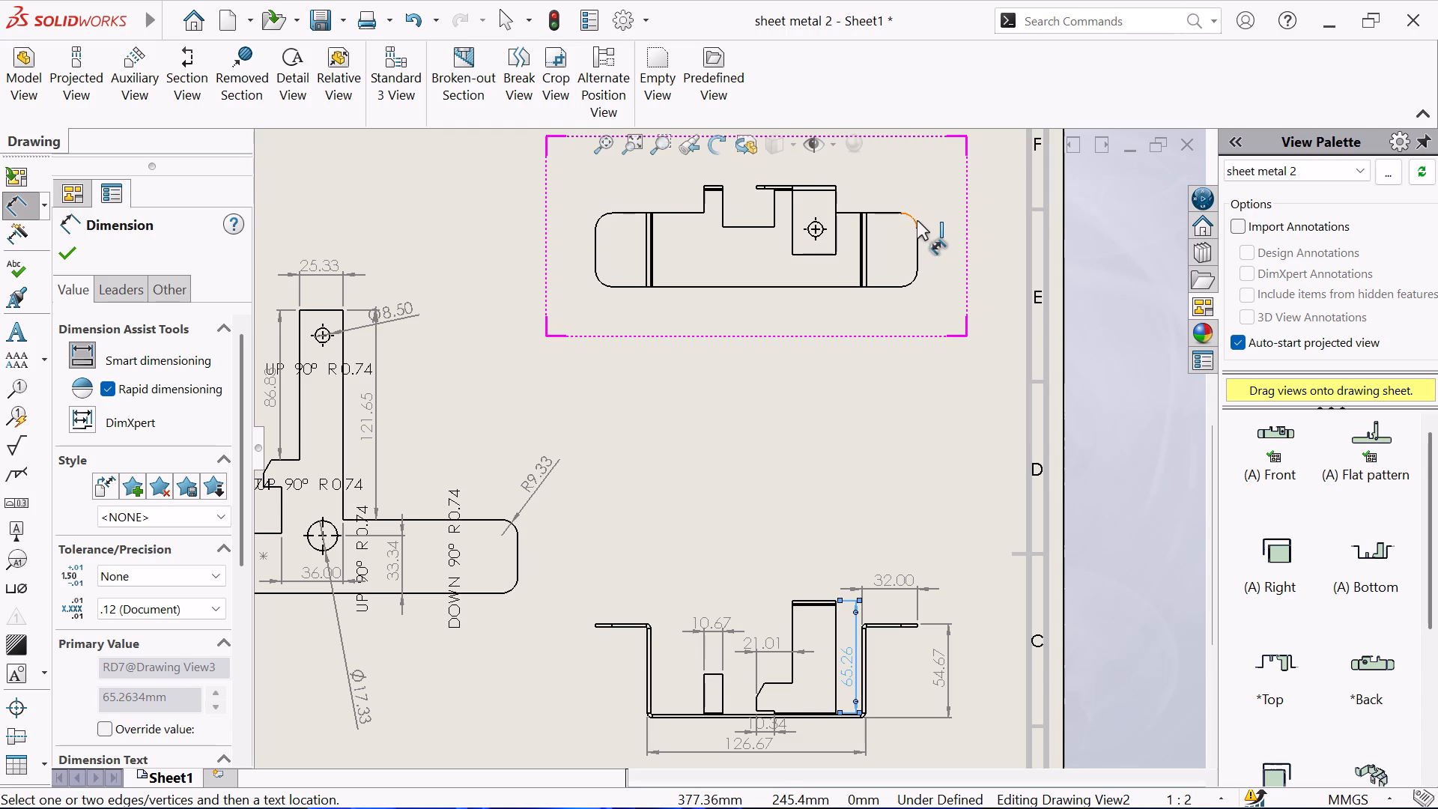
{"action": "left_click", "coordinate": [917, 220]}
{"action": "left_click", "coordinate": [939, 190]}
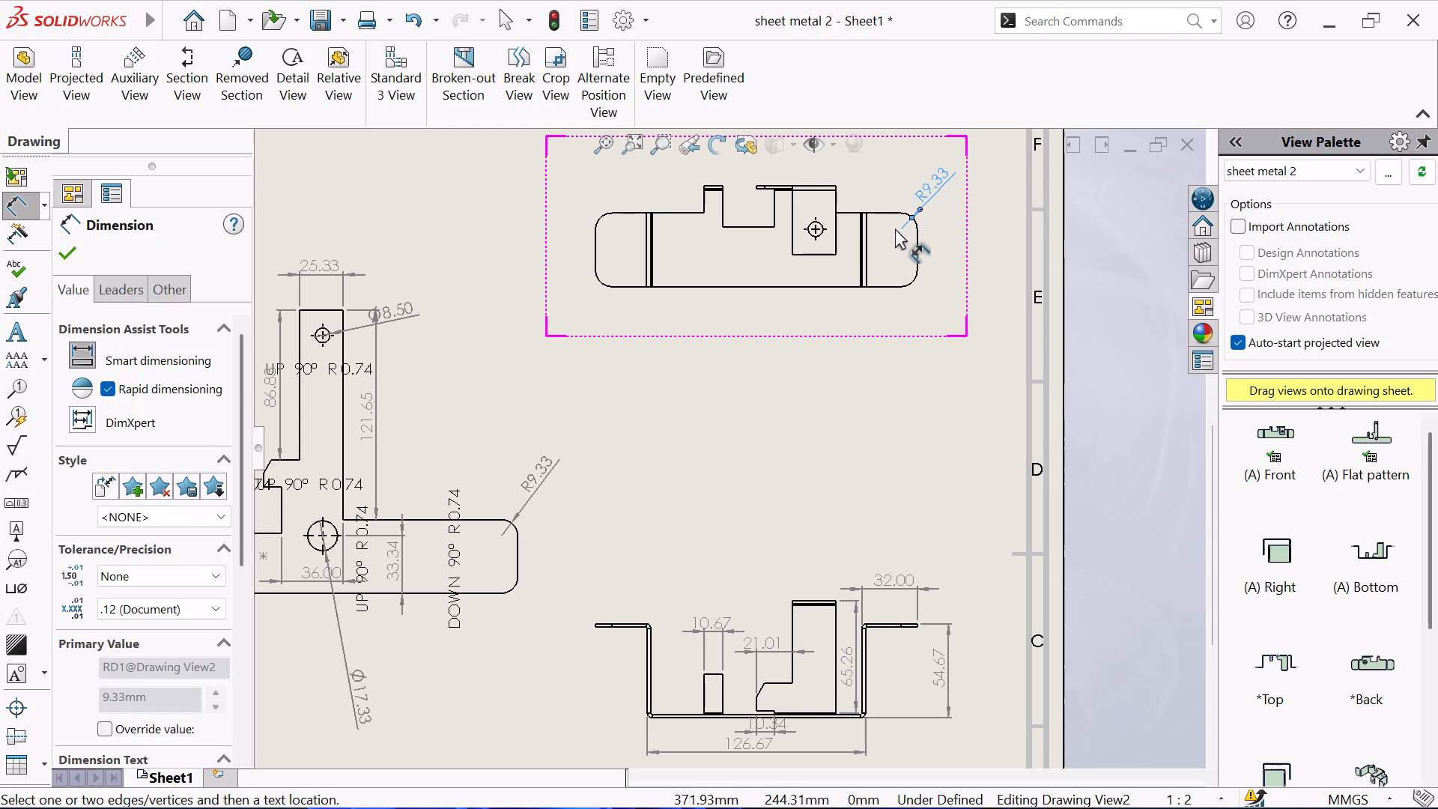
{"action": "left_click", "coordinate": [810, 255]}
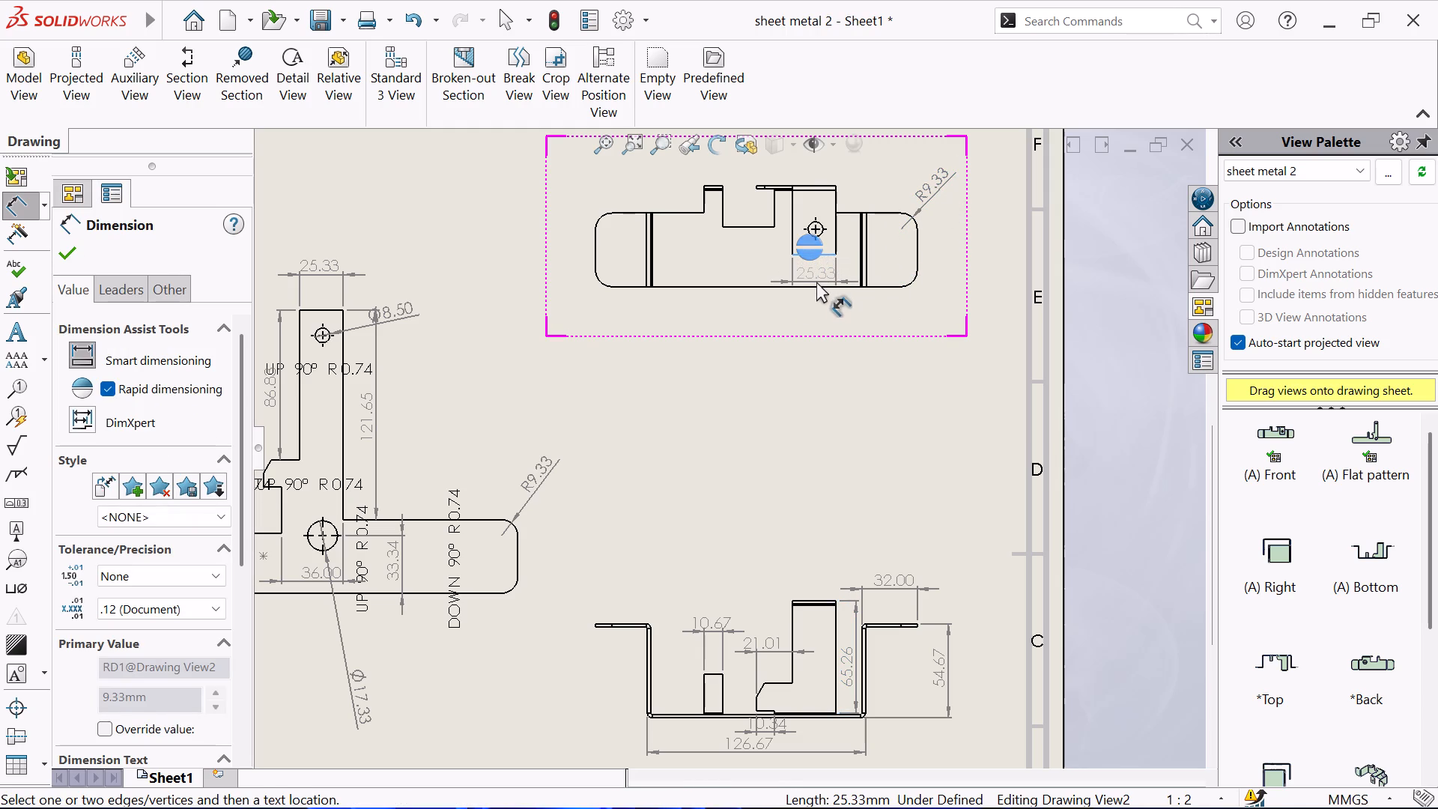
{"action": "left_click", "coordinate": [816, 282]}
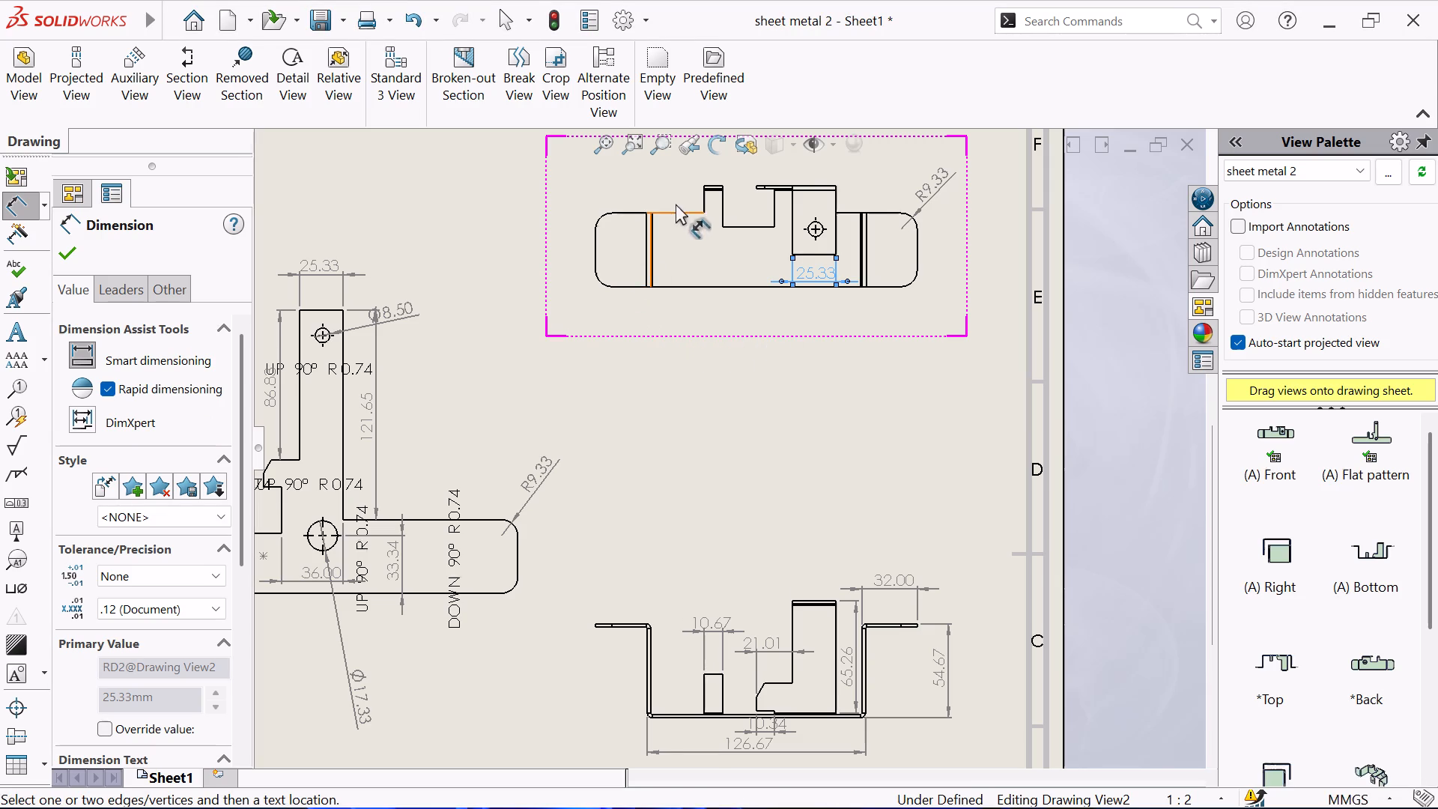
Dimension the plate's height between its upper and lower horizontal edges at the left end of the front view.
{"action": "left_click", "coordinate": [627, 213]}
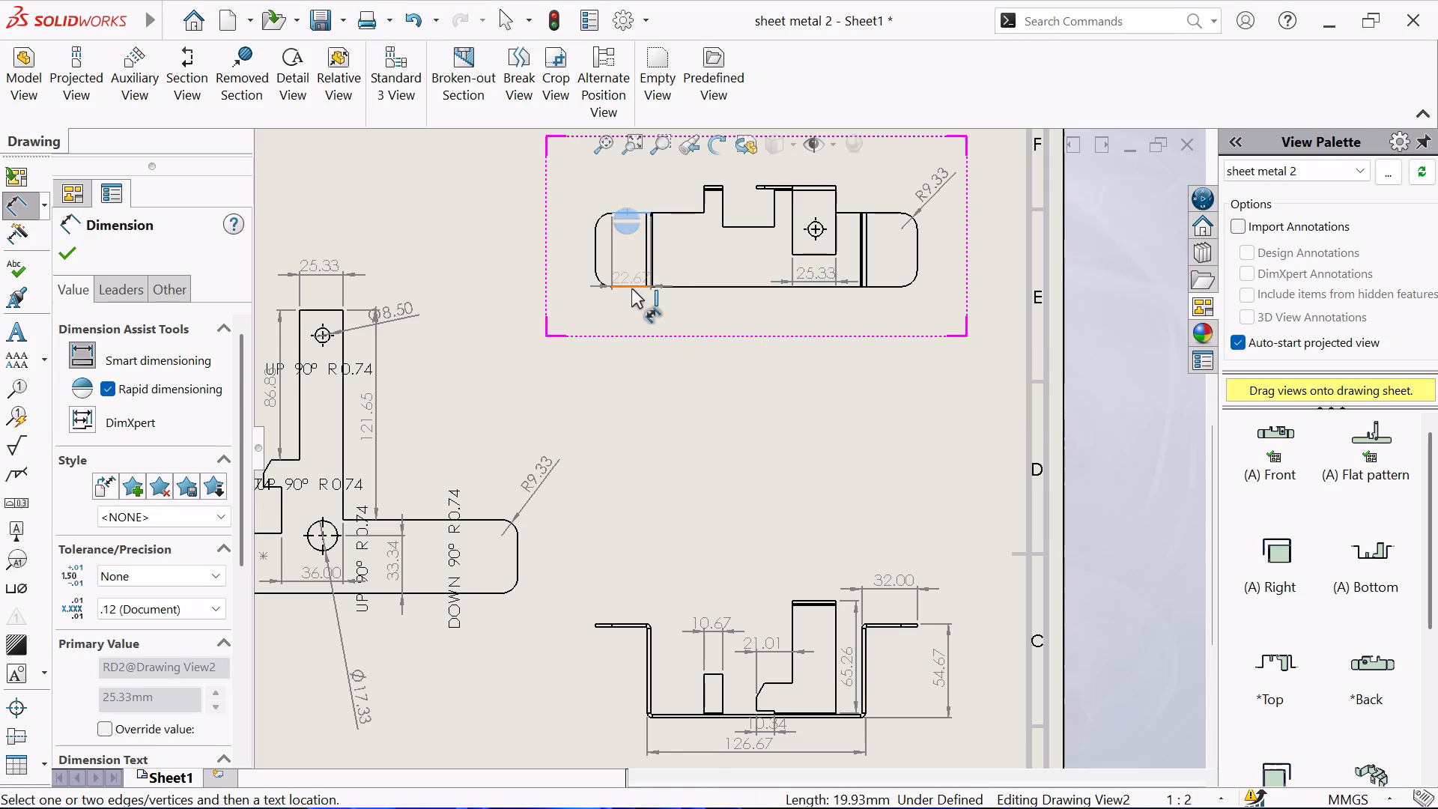
{"action": "left_click", "coordinate": [631, 288]}
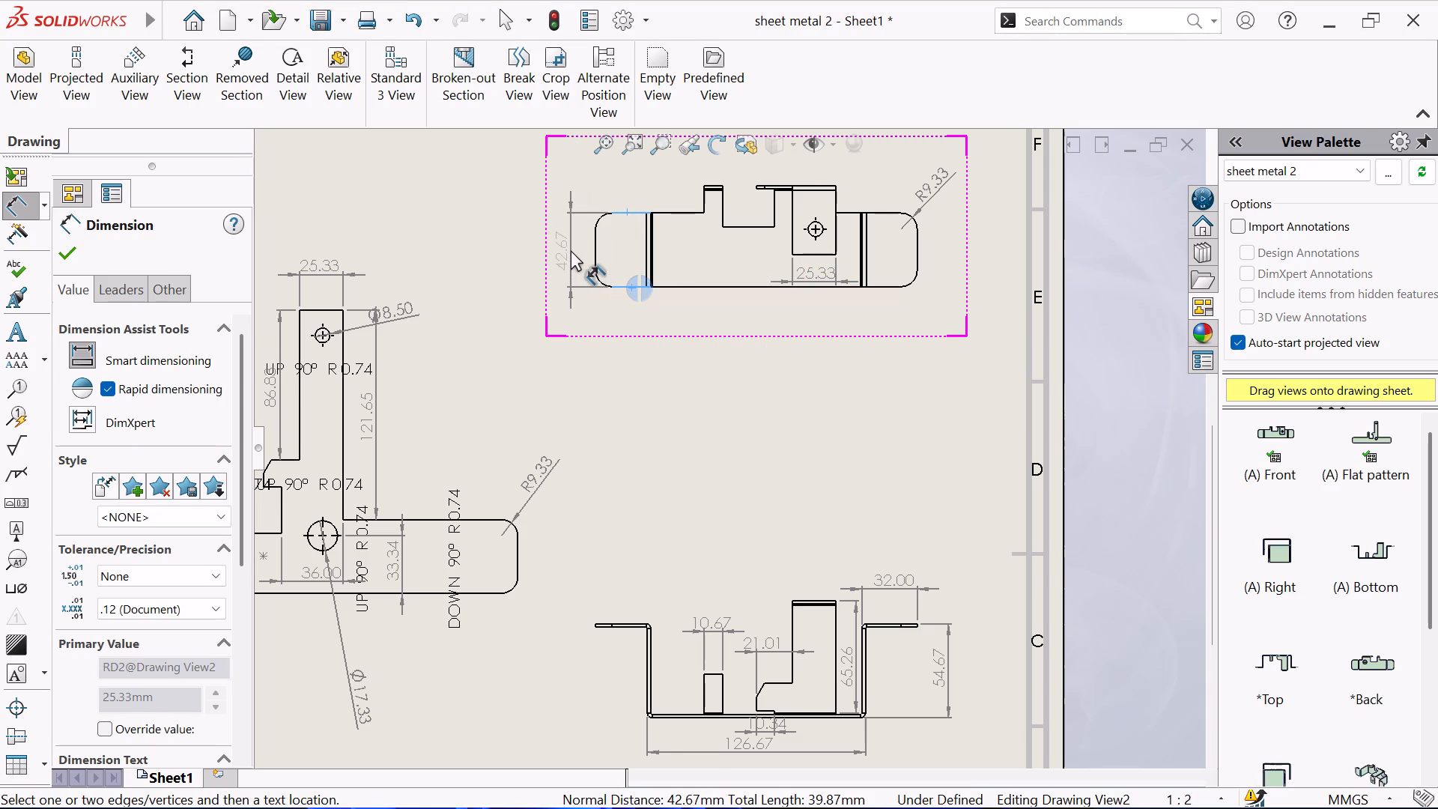
{"action": "left_click", "coordinate": [571, 250]}
{"action": "right_click", "coordinate": [434, 245]}
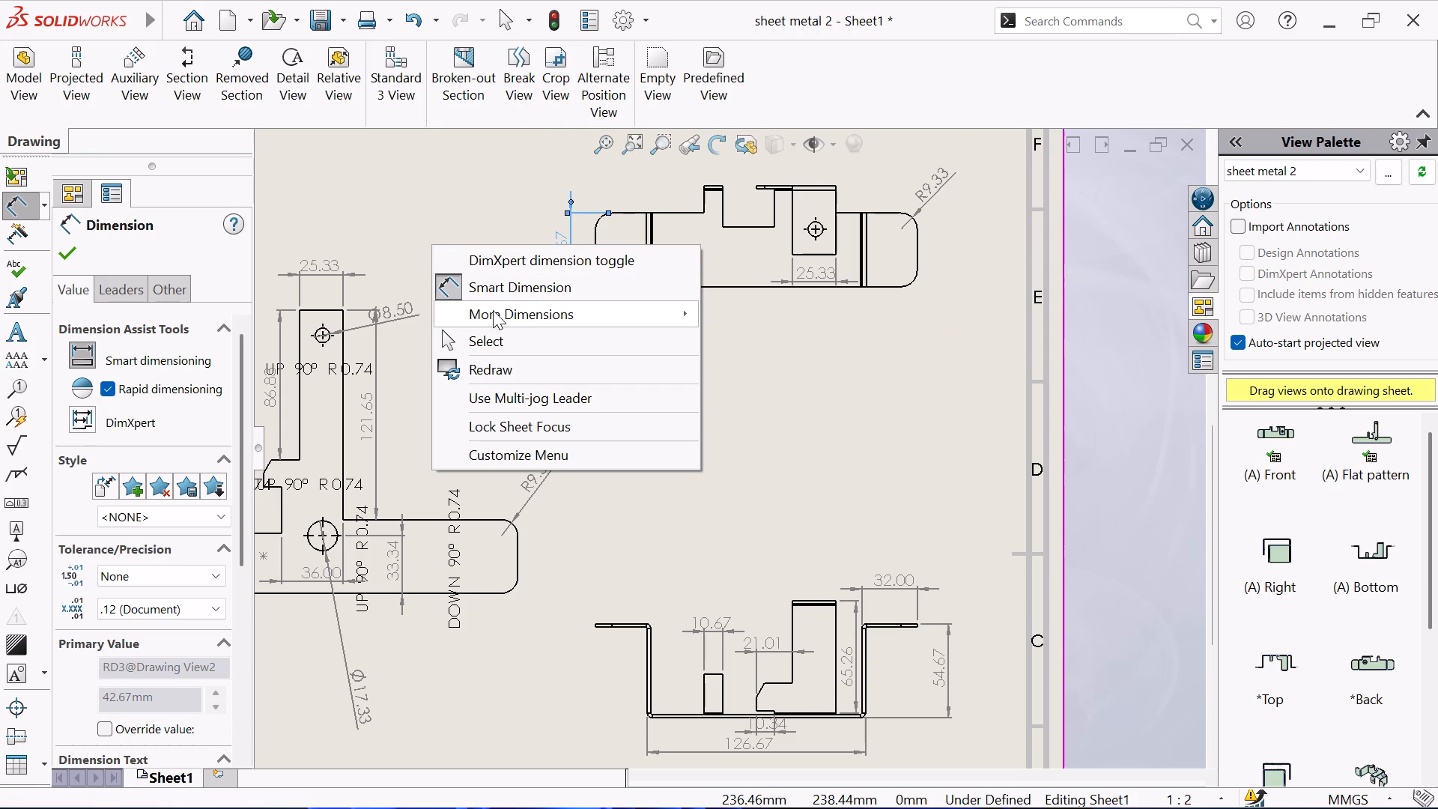
{"action": "left_click", "coordinate": [494, 334]}
Save the drawing together with its modified part, naming the drawing file "sheet metal 2 draftting" in the SOLIDWORKS Drawing format.
{"action": "scroll", "coordinate": [496, 329], "scroll_direction": "up", "scroll_amount": 5}
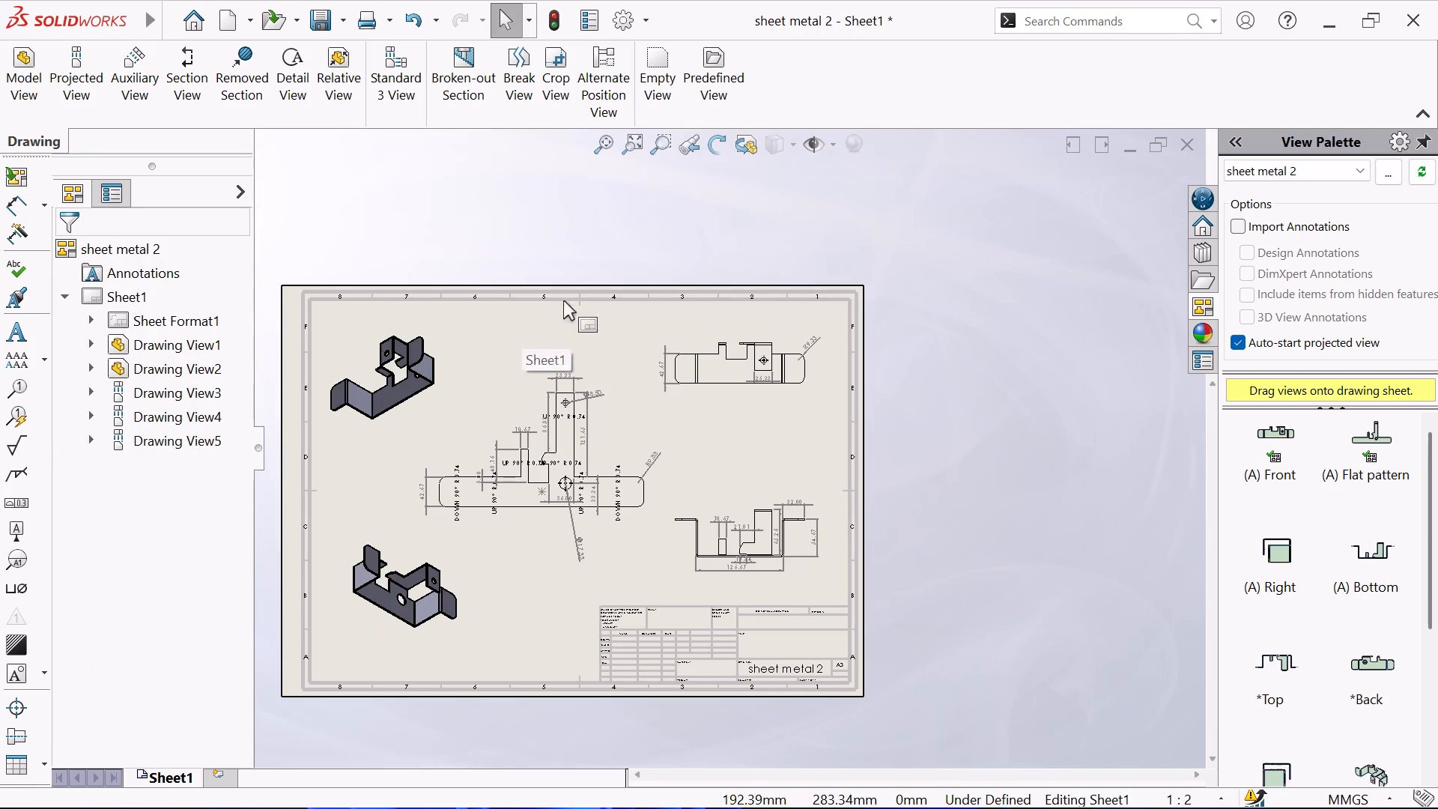
{"action": "left_click", "coordinate": [610, 149]}
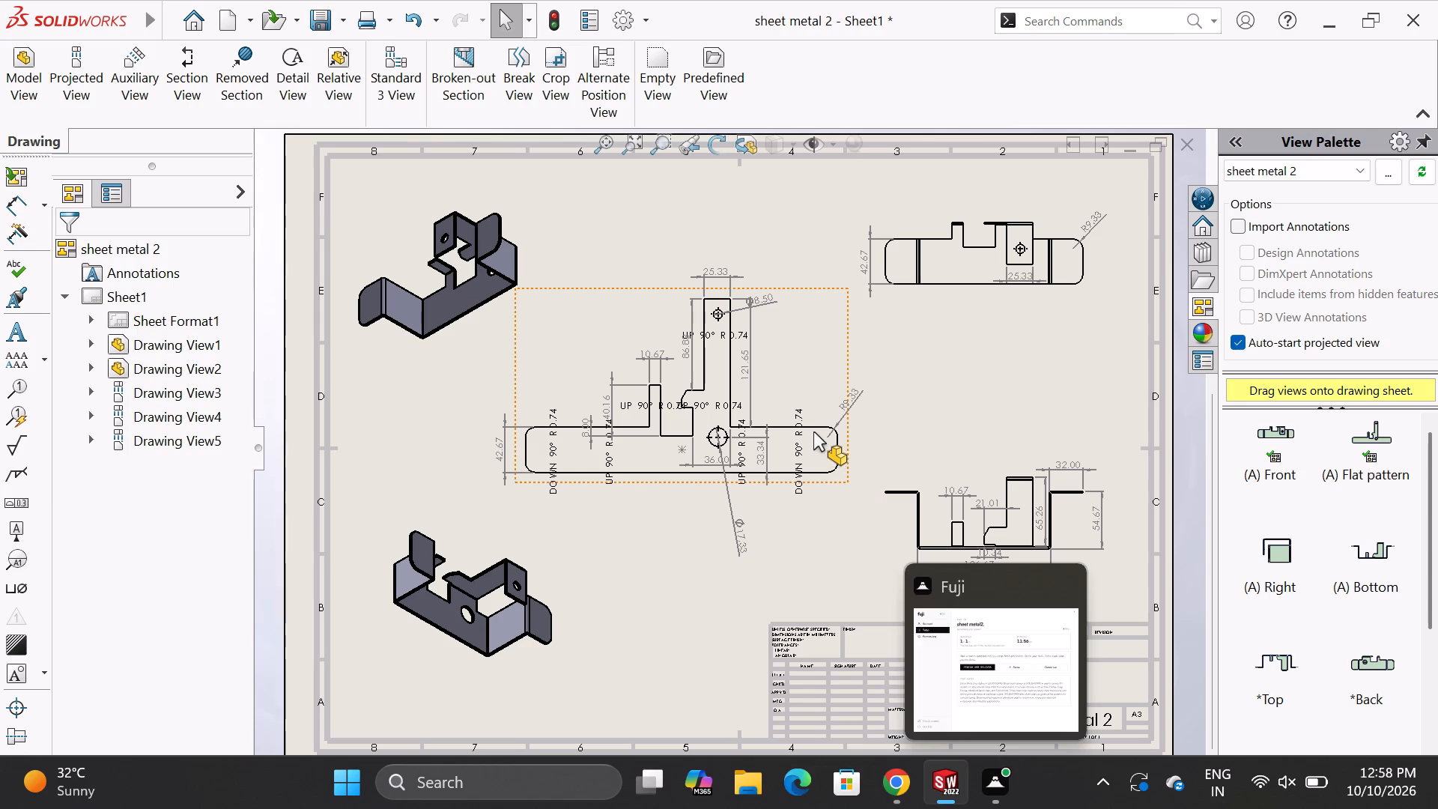
{"action": "key", "text": "ctrl+s"}
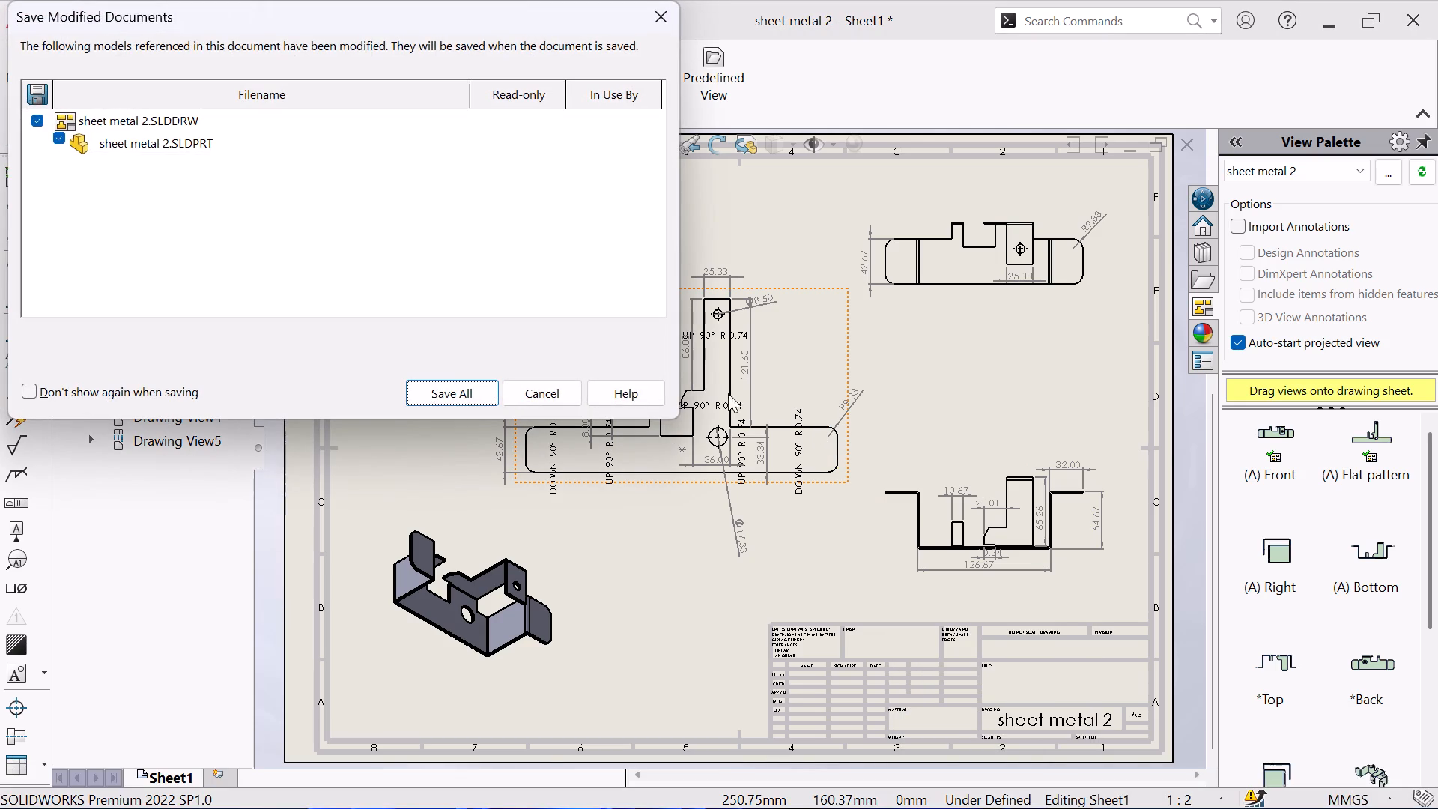
{"action": "left_click", "coordinate": [491, 395]}
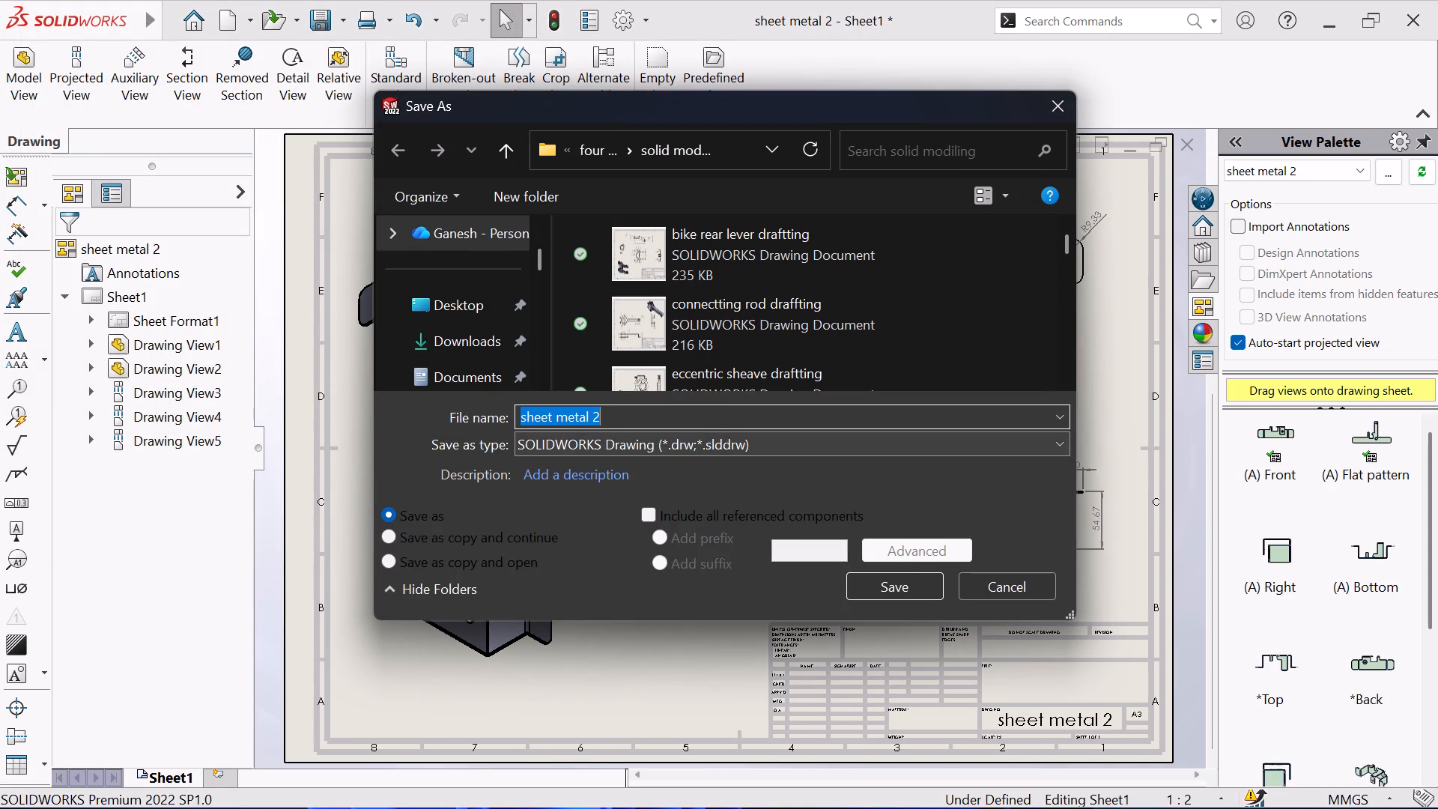
{"action": "left_click", "coordinate": [704, 413]}
{"action": "key", "text": "space"}
{"action": "type", "text": "dra"}
{"action": "type", "text": "fttinf"}
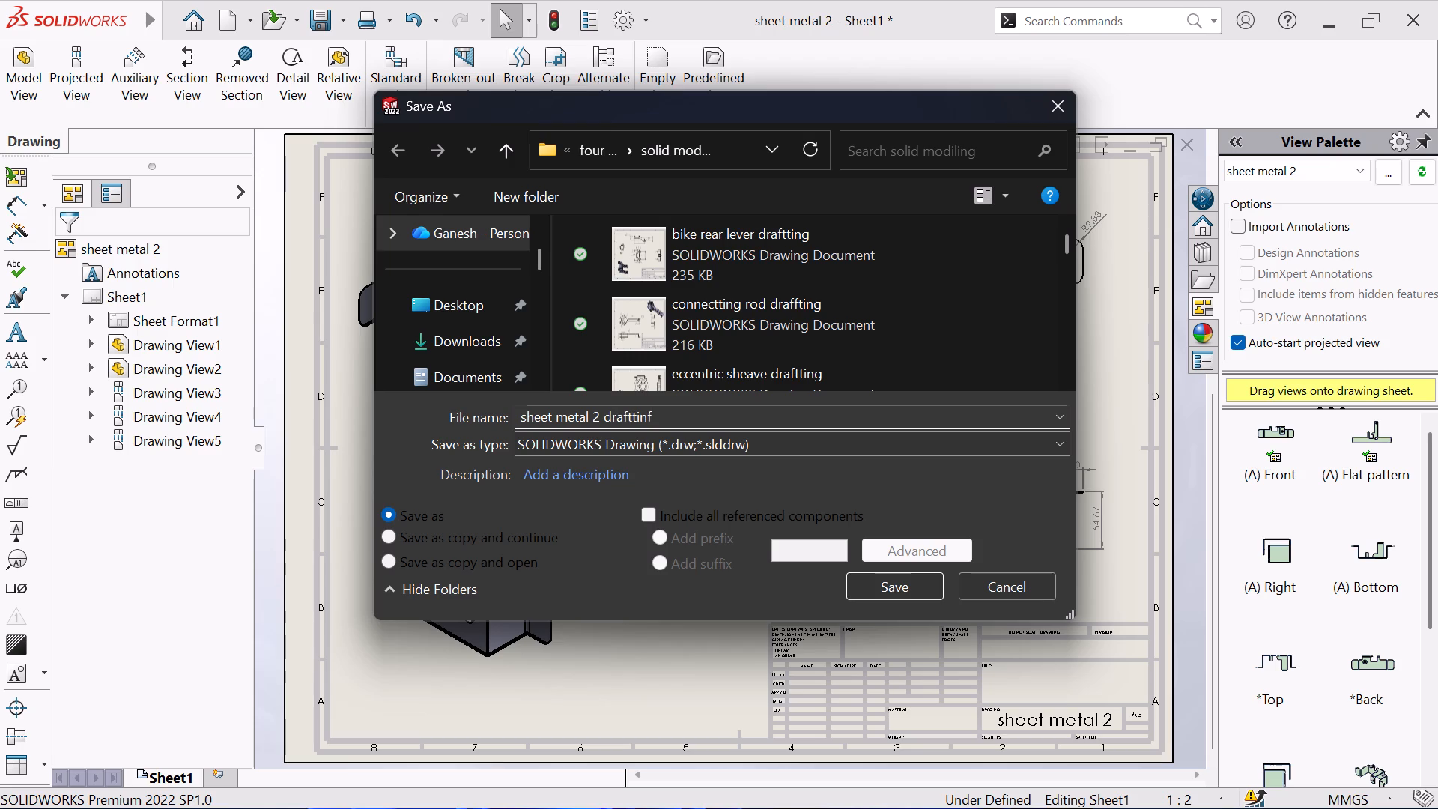
{"action": "key", "text": "BackSpace"}
{"action": "key", "text": "g"}
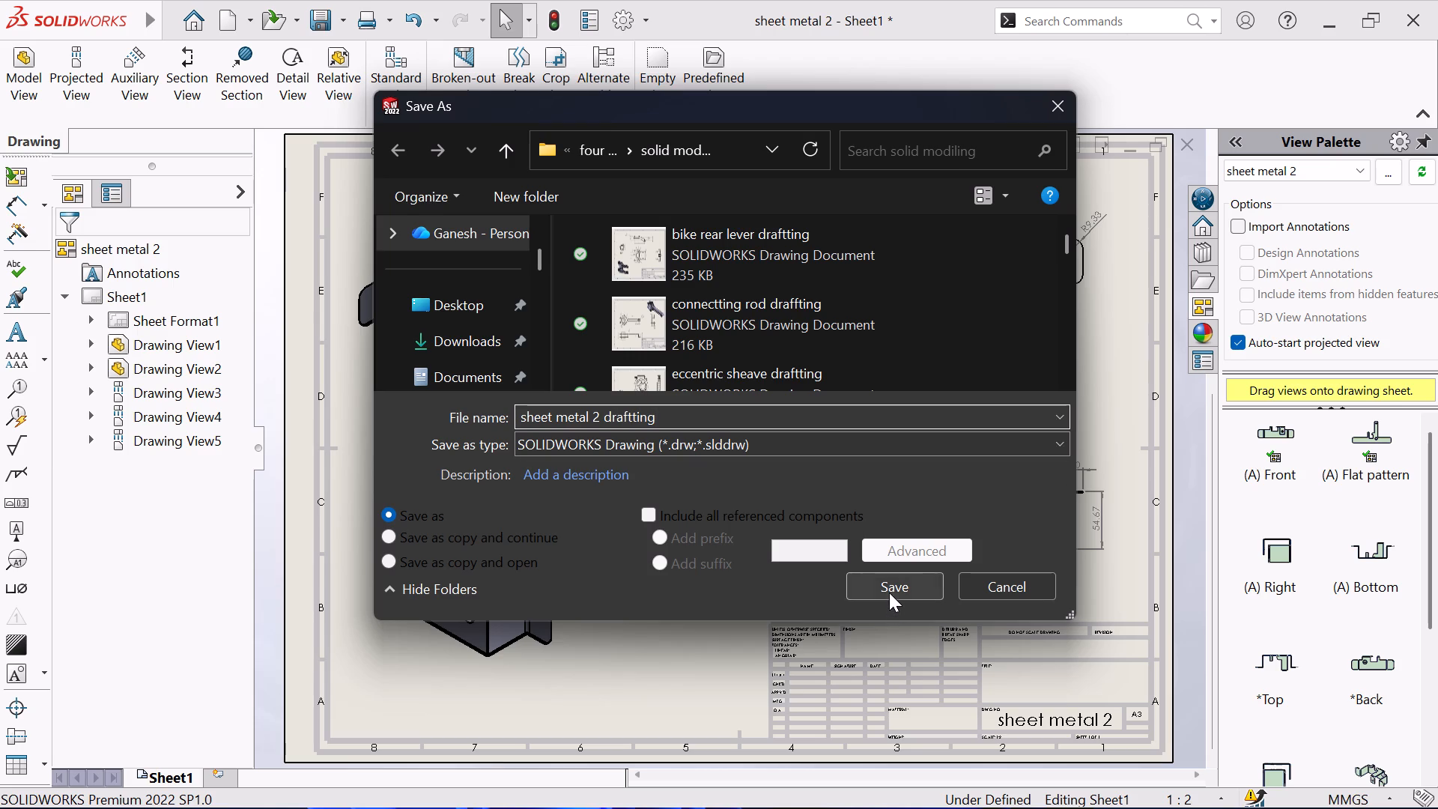
{"action": "left_click", "coordinate": [889, 592]}
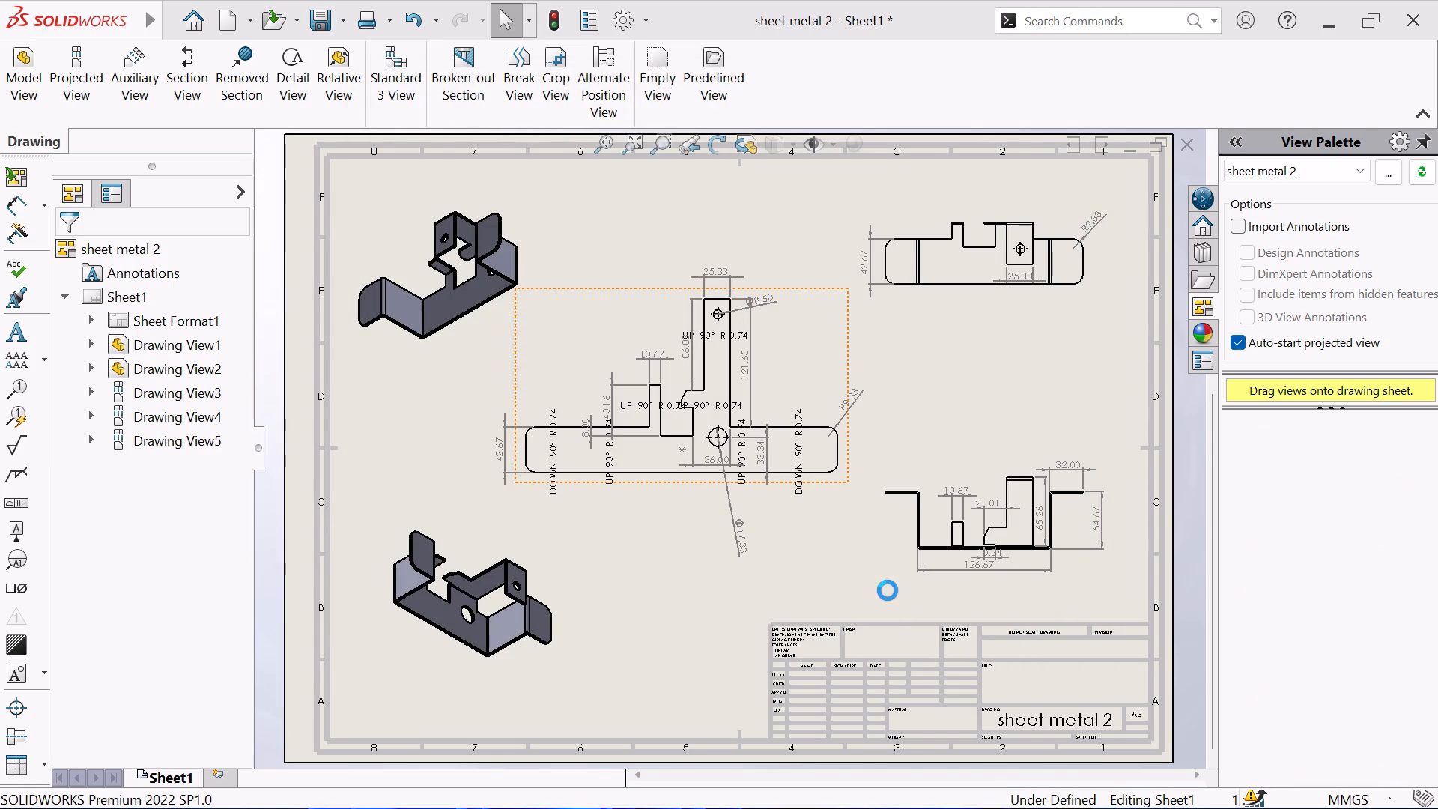